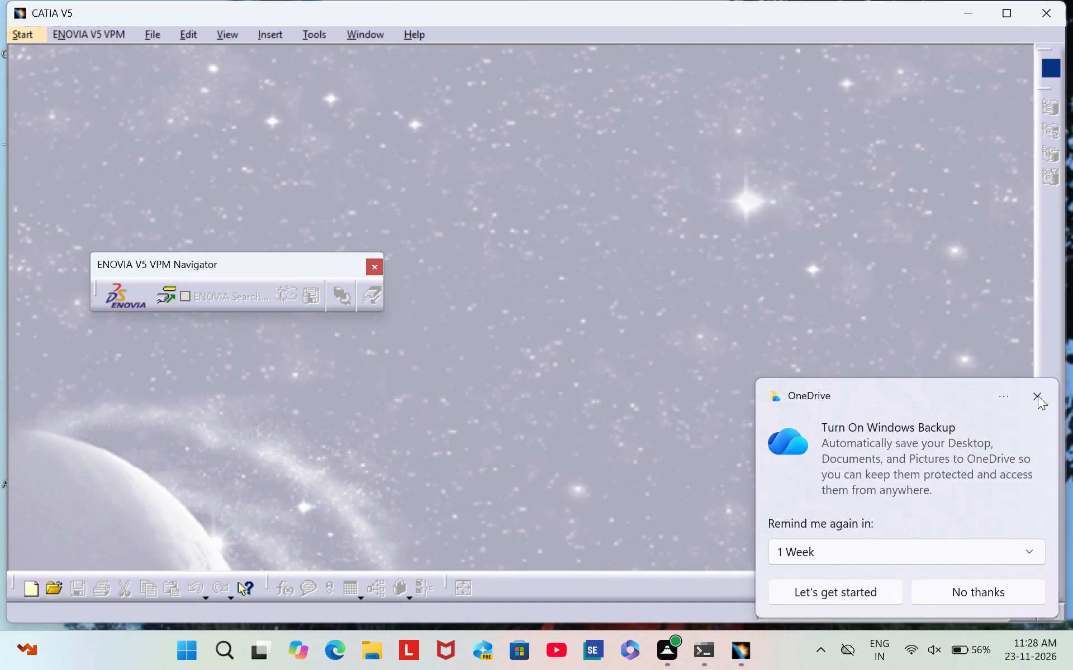
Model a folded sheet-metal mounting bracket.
Dismiss the OneDrive Windows Backup notification.
left_click(1038, 395)
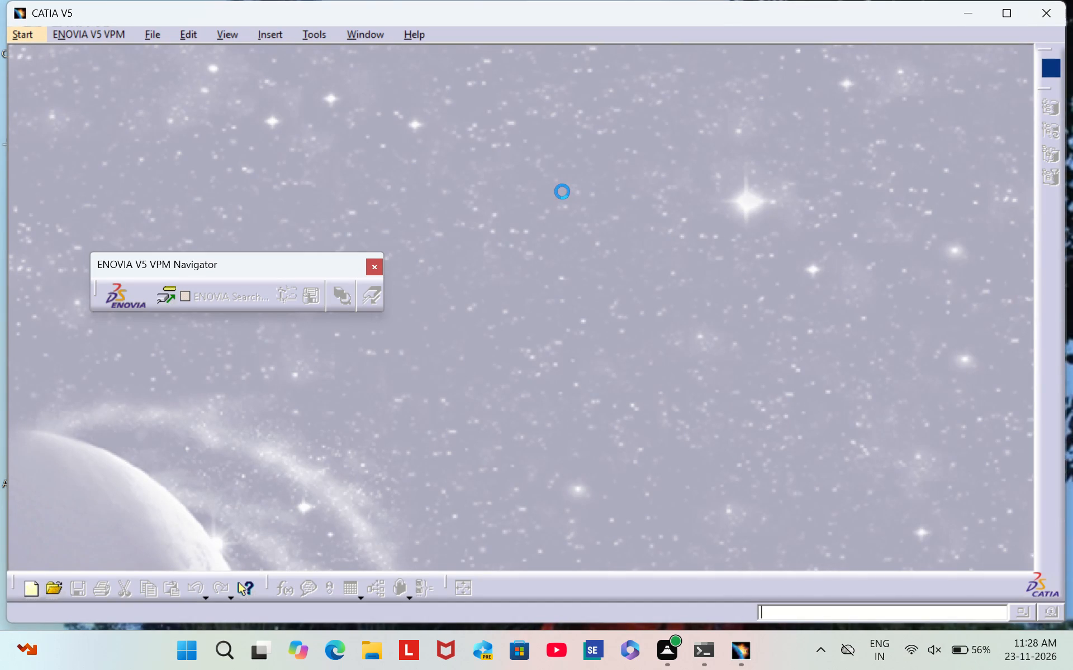
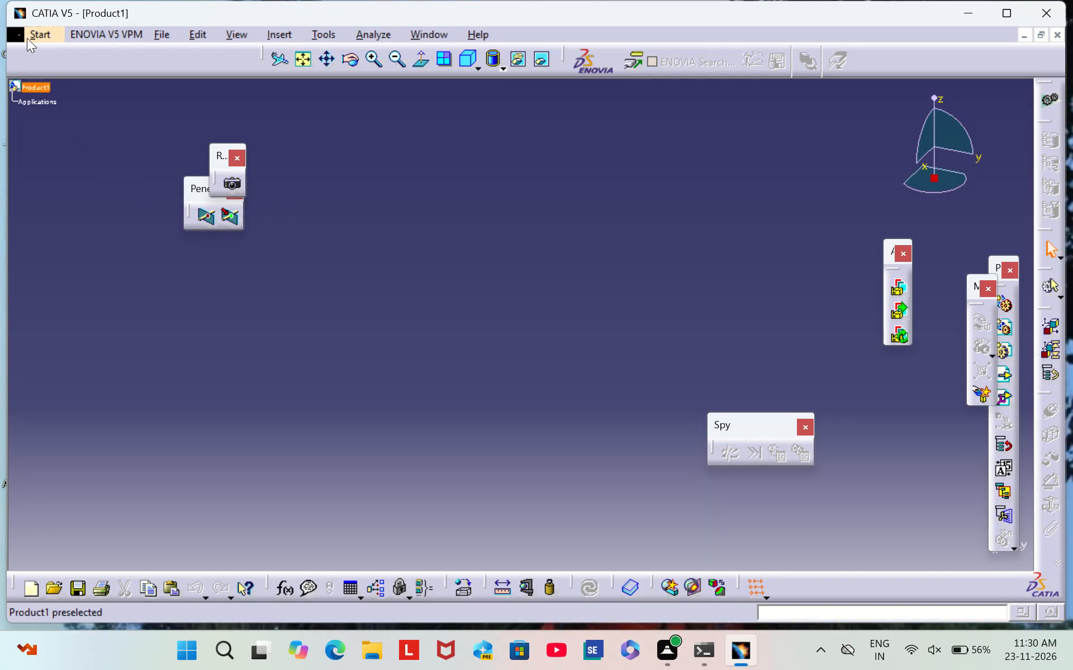
Start a new part in the Generative Sheetmetal Design workbench.
left_click(44, 26)
left_click(36, 37)
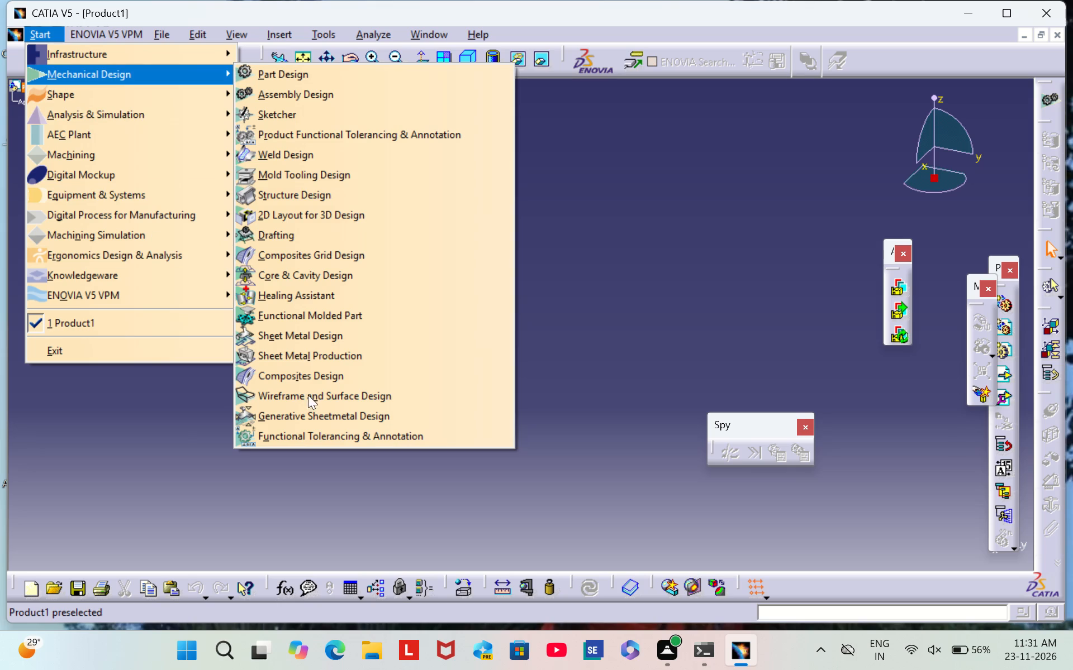
left_click(319, 410)
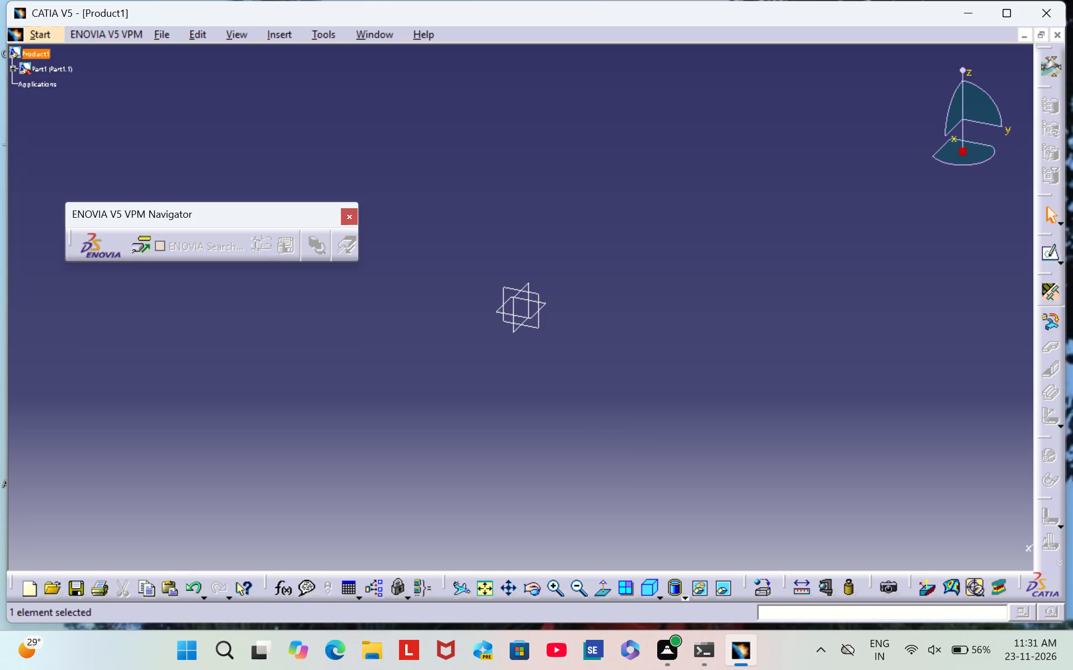
Set the sheet metal parameters to a thickness of 1 mm and a default bend radius of 2 mm.
left_click(1052, 292)
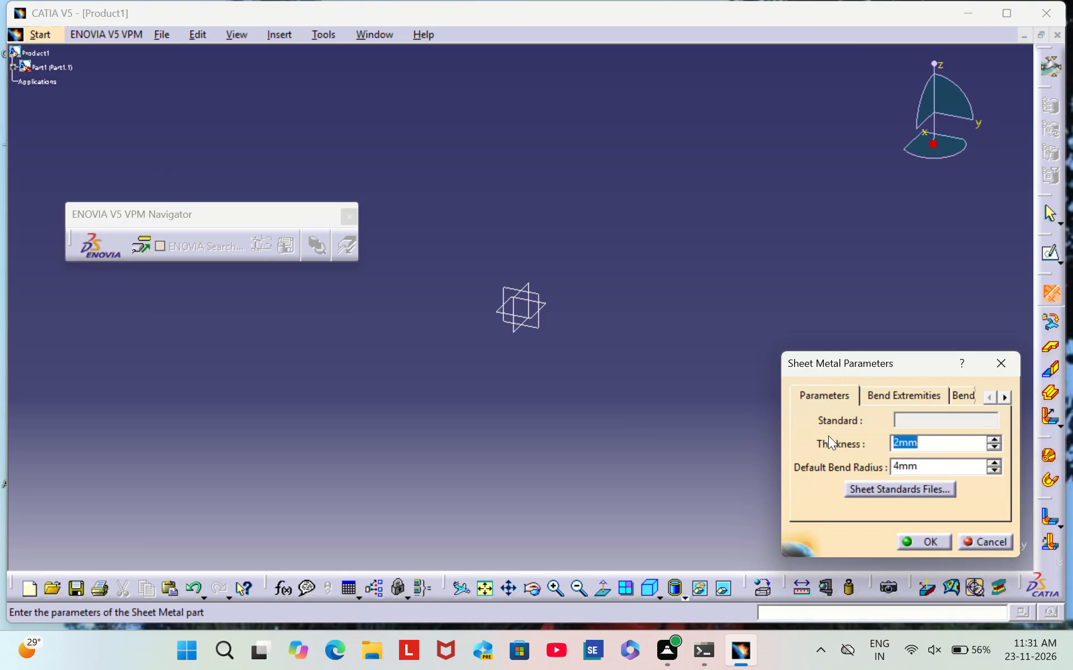
key("BackSpace")
key("1")
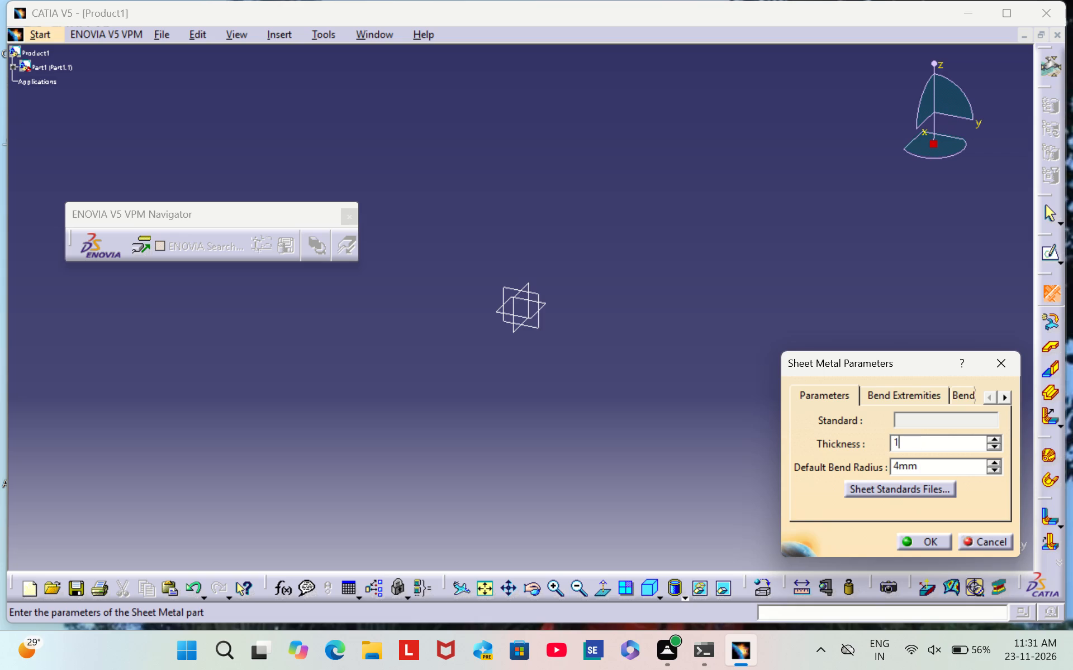
left_click(937, 460)
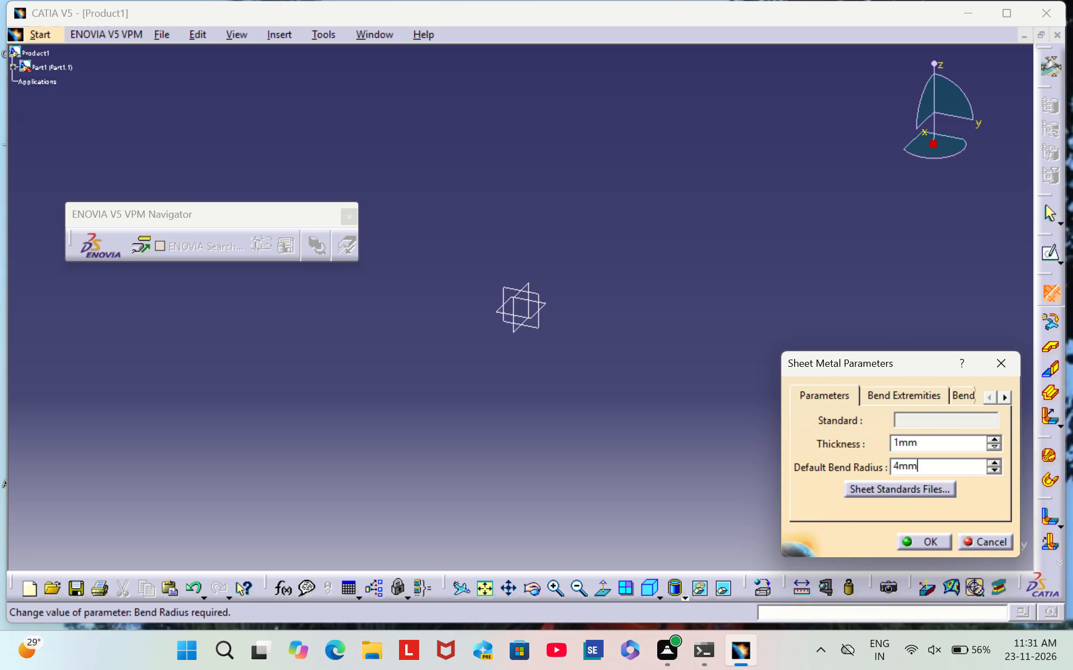
key("BackSpace")
key("BackSpace")
key("BackSpace")
key("BackSpace")
key("BackSpace")
key("BackSpace")
key("BackSpace")
key("BackSpace")
key("BackSpace")
key("2")
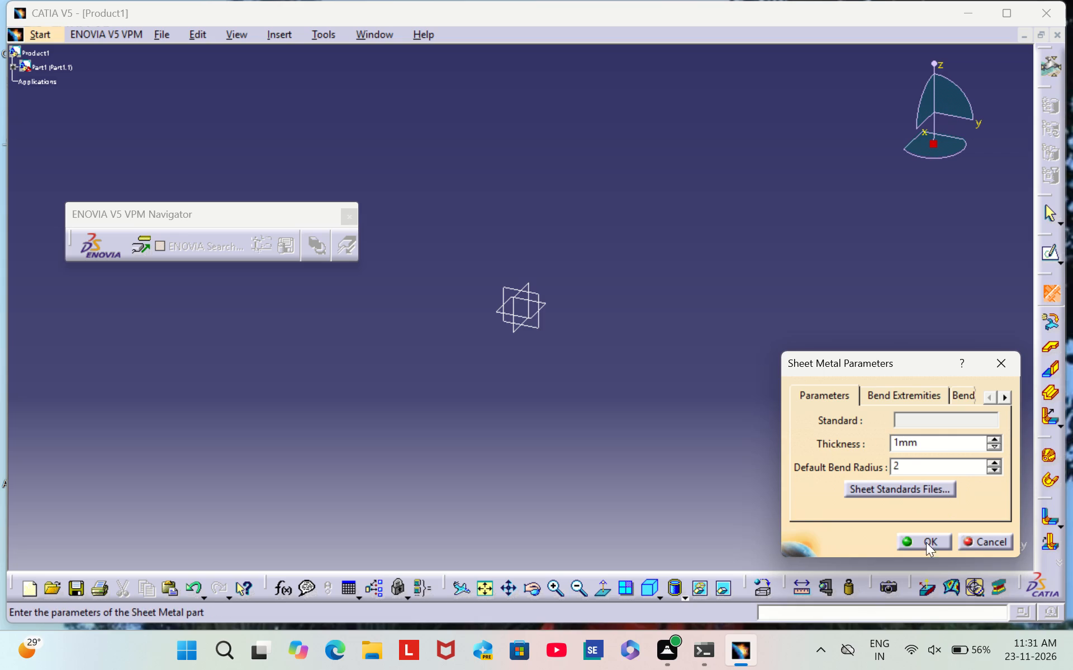
left_click(917, 540)
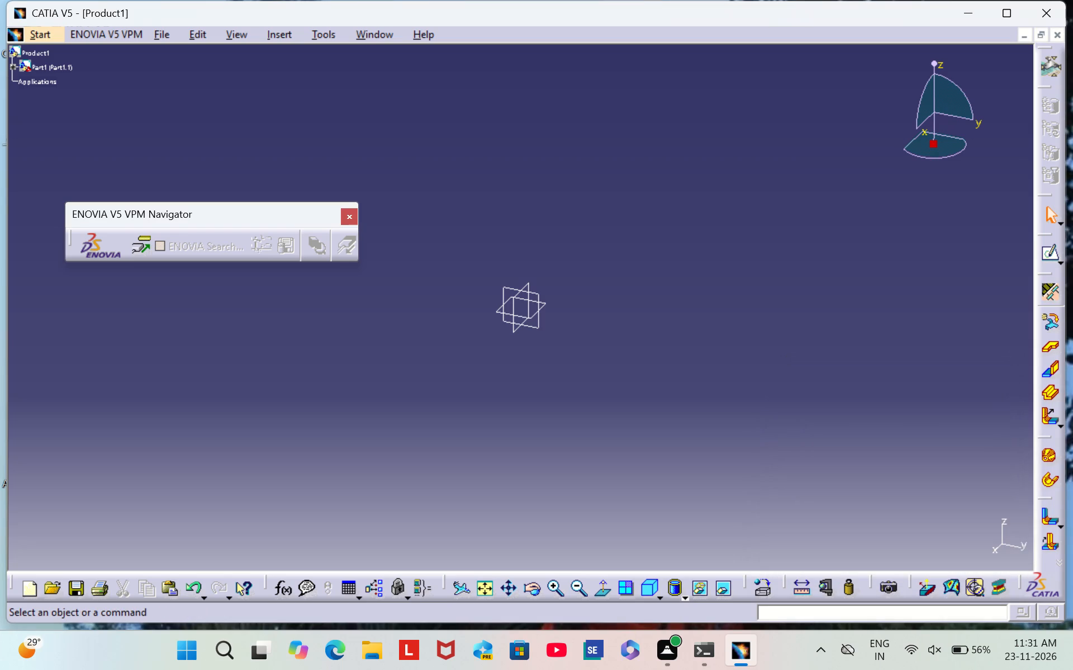
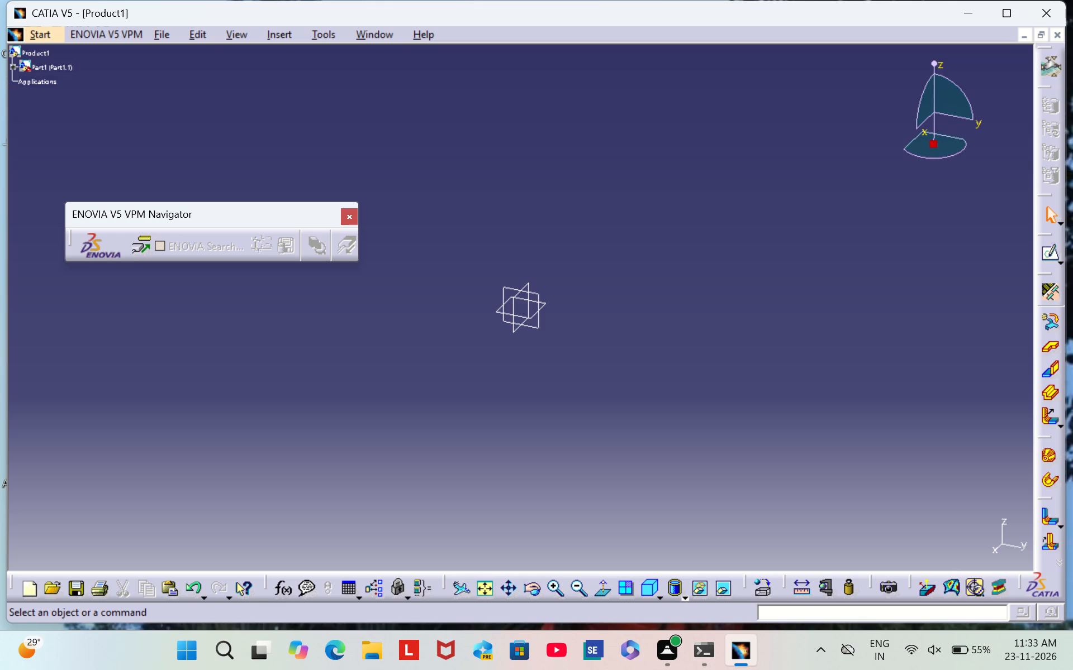
Start a Wall feature and open a new sketch for its profile on the xy plane.
left_click(1050, 350)
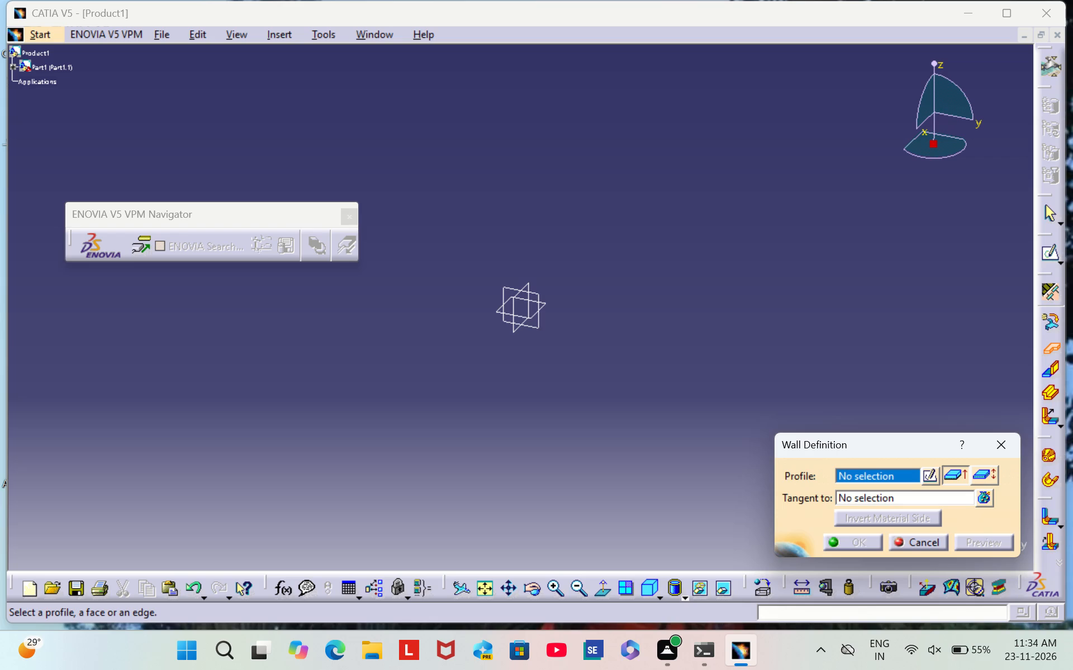
left_click(930, 477)
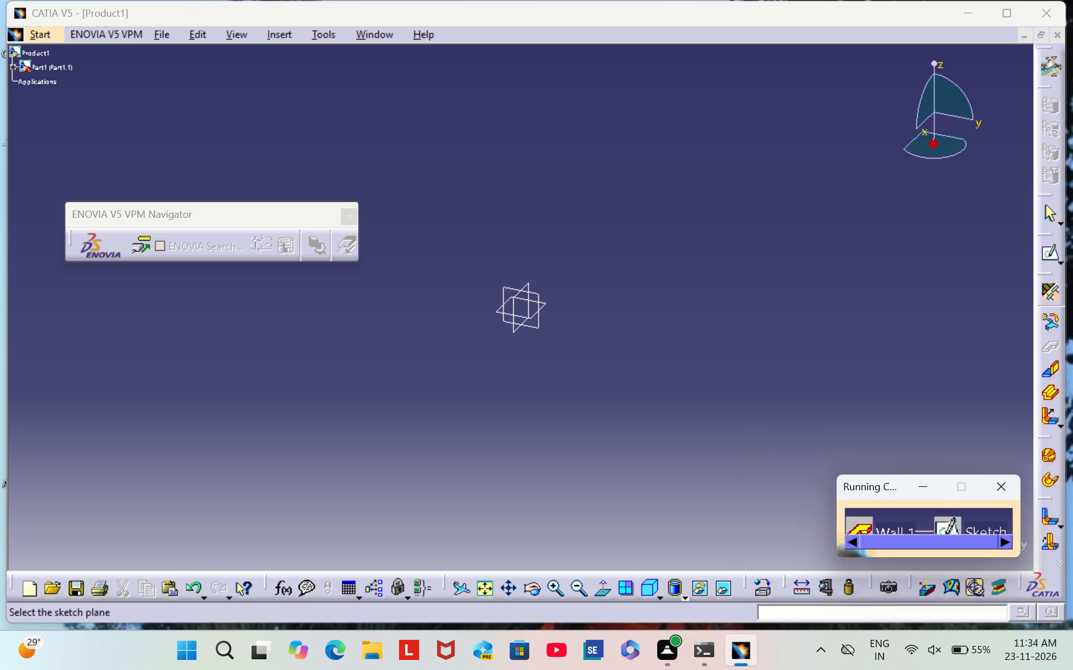
left_click(543, 300)
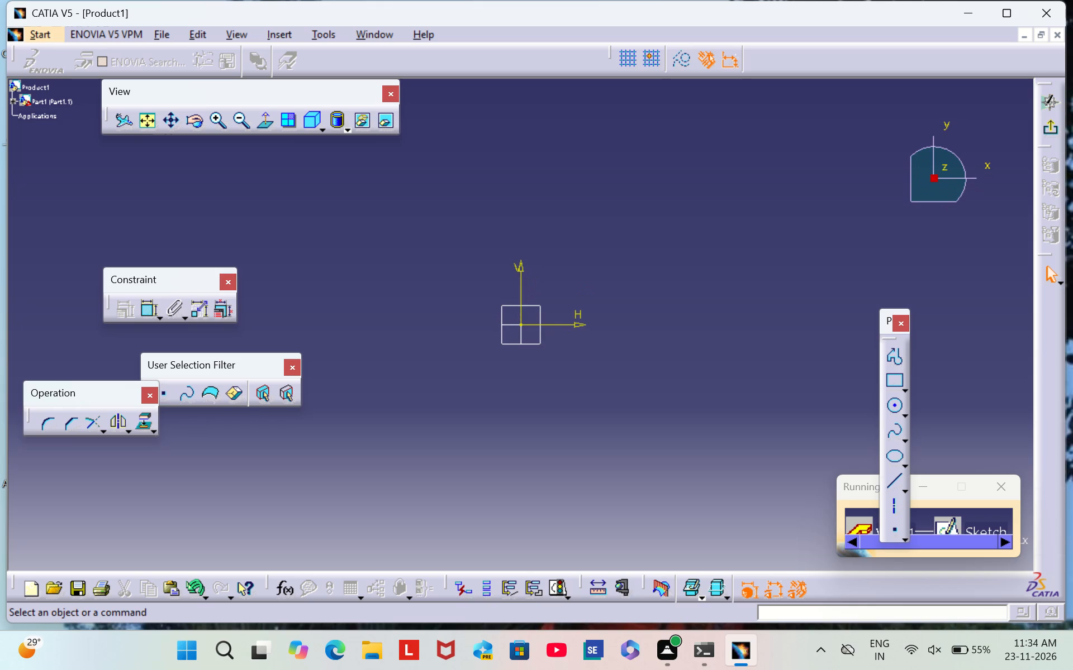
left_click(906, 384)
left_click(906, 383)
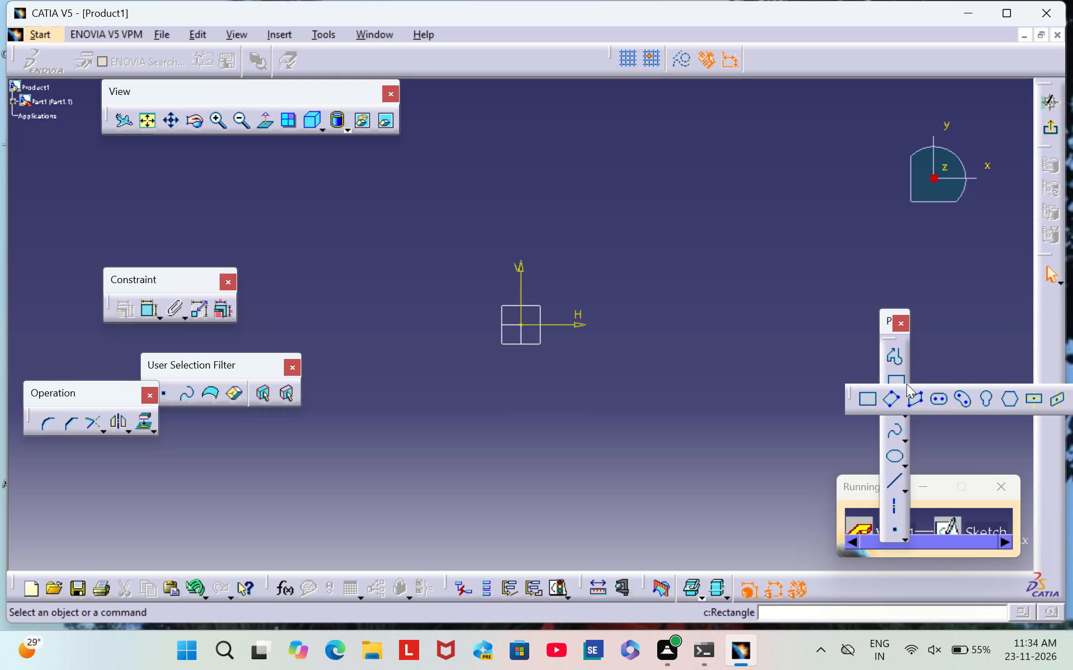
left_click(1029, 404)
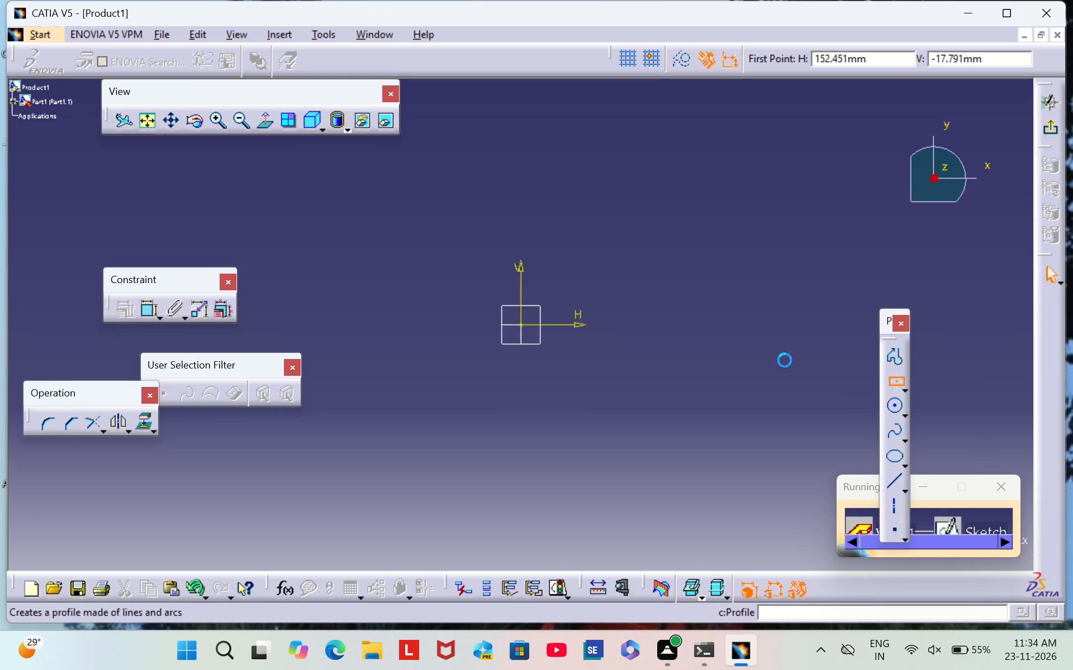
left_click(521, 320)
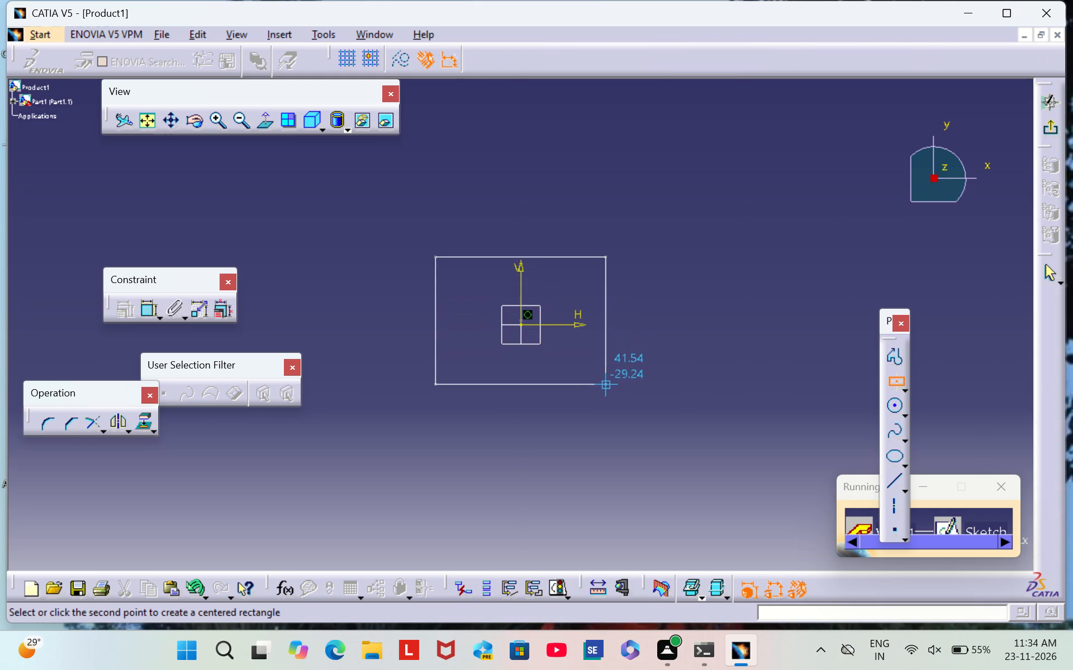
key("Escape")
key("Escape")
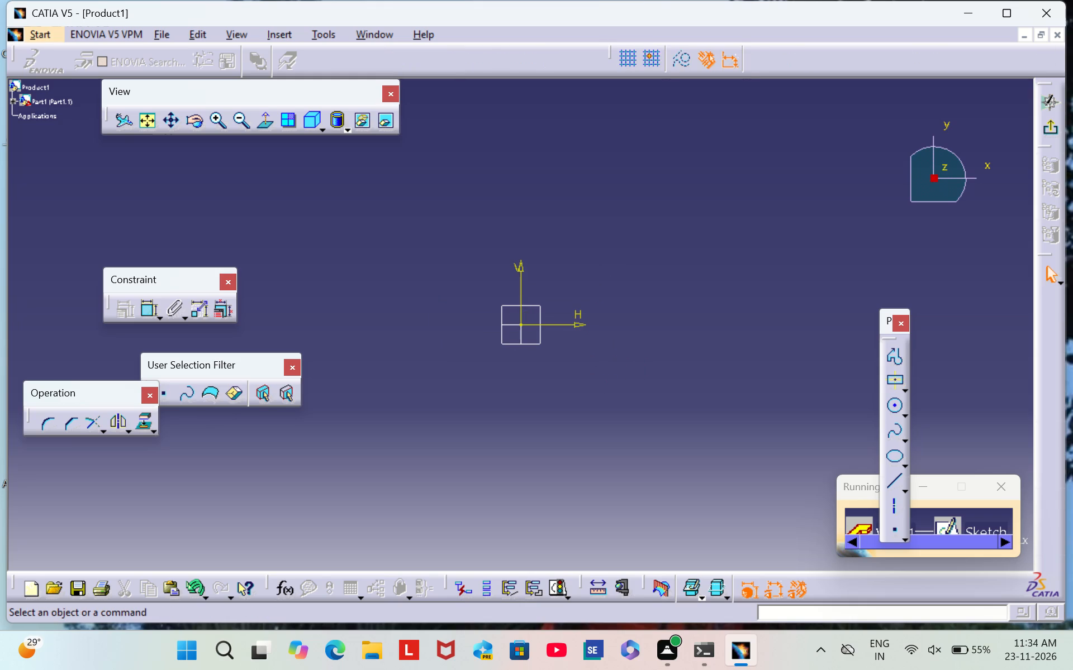
Sketch a centered rectangle on the sketch origin, clearly wider along H than it is tall along V.
left_click(896, 376)
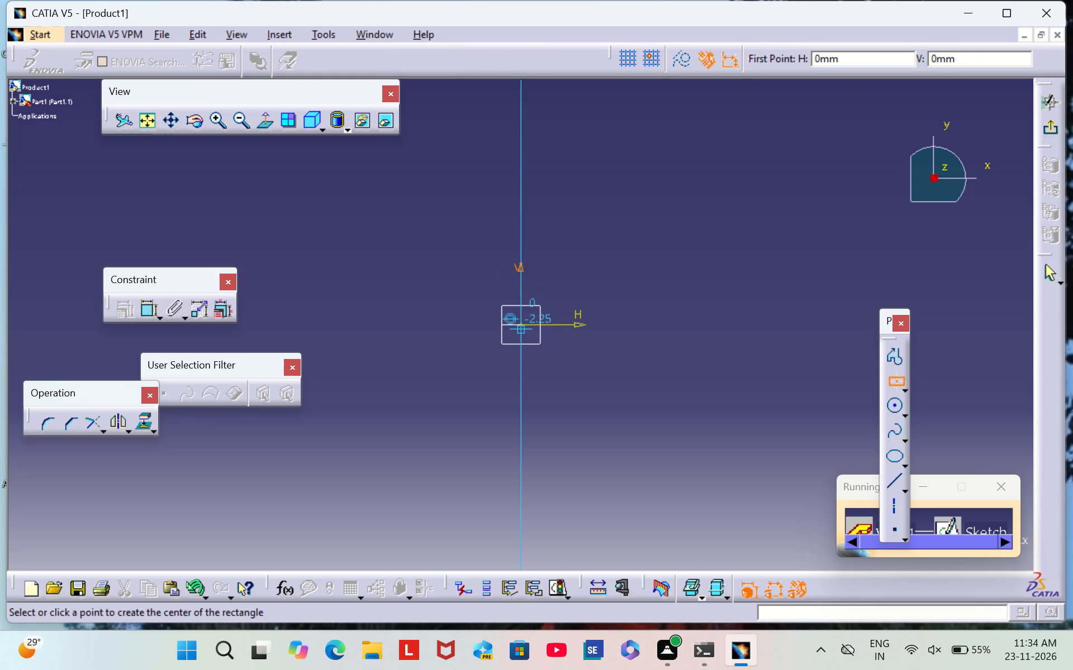
left_click(520, 324)
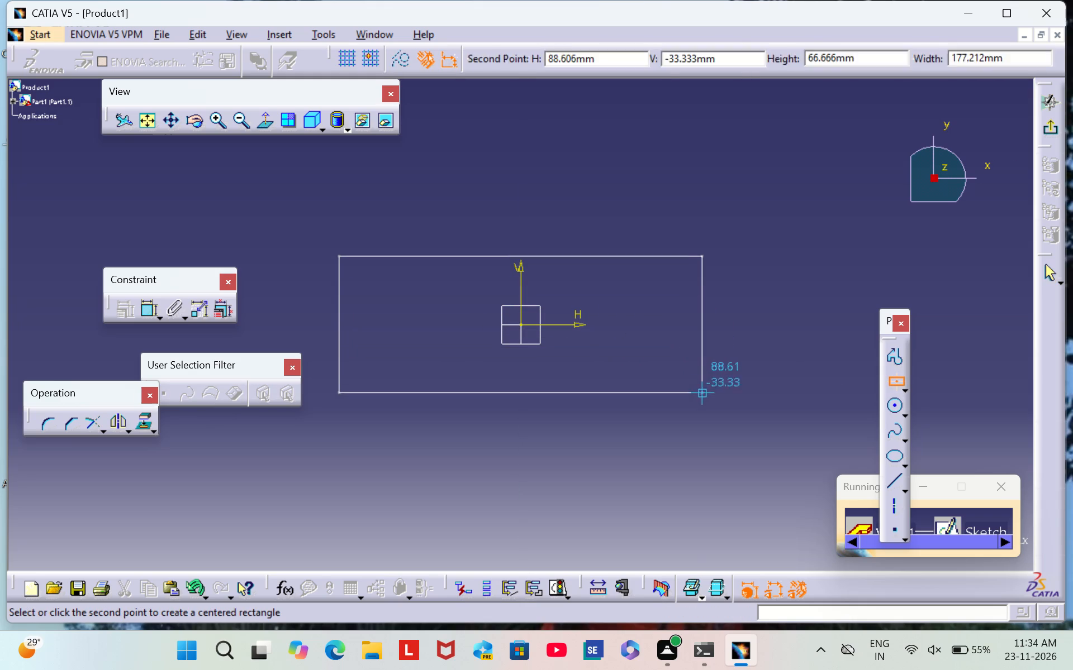
left_click(715, 405)
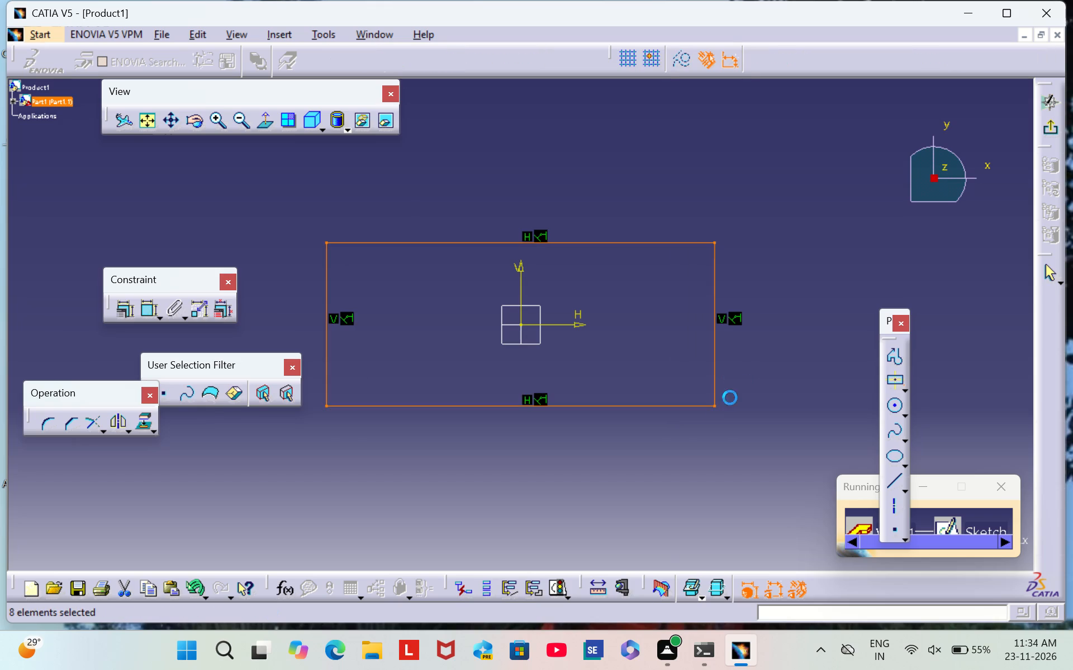
left_click(254, 496)
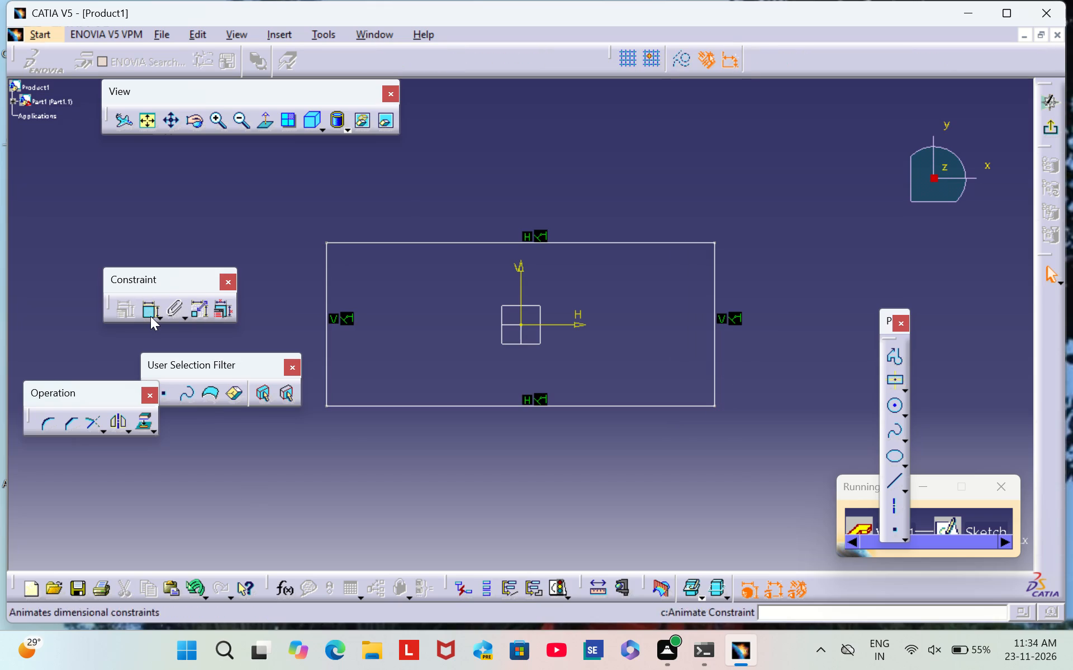
Start dimensioning the centered rectangle with the Constraint command.
left_click(150, 315)
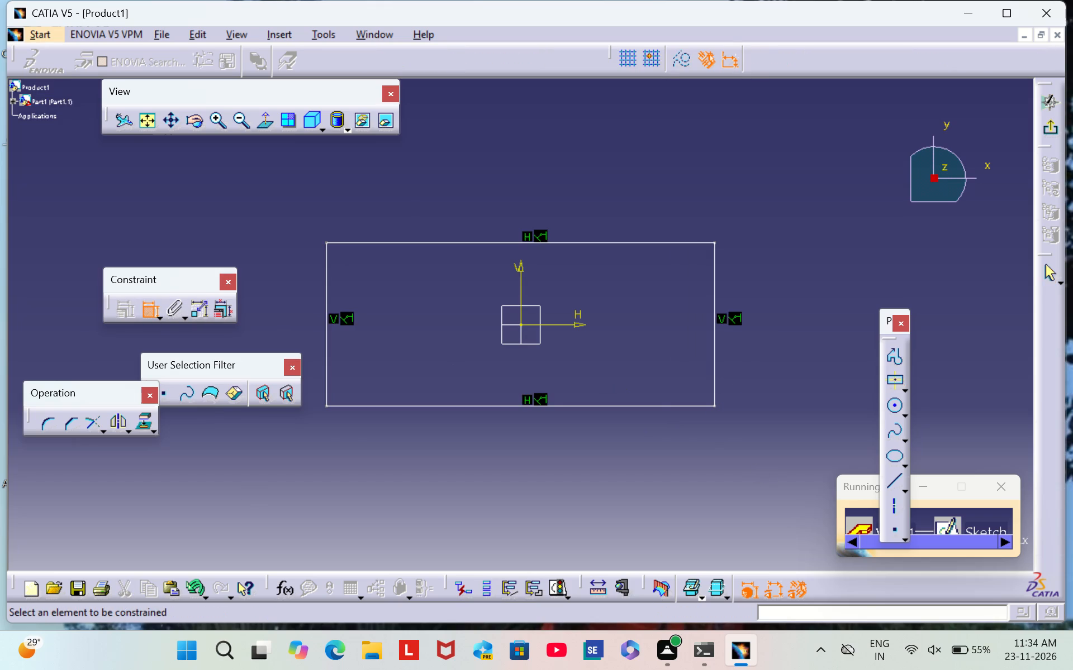
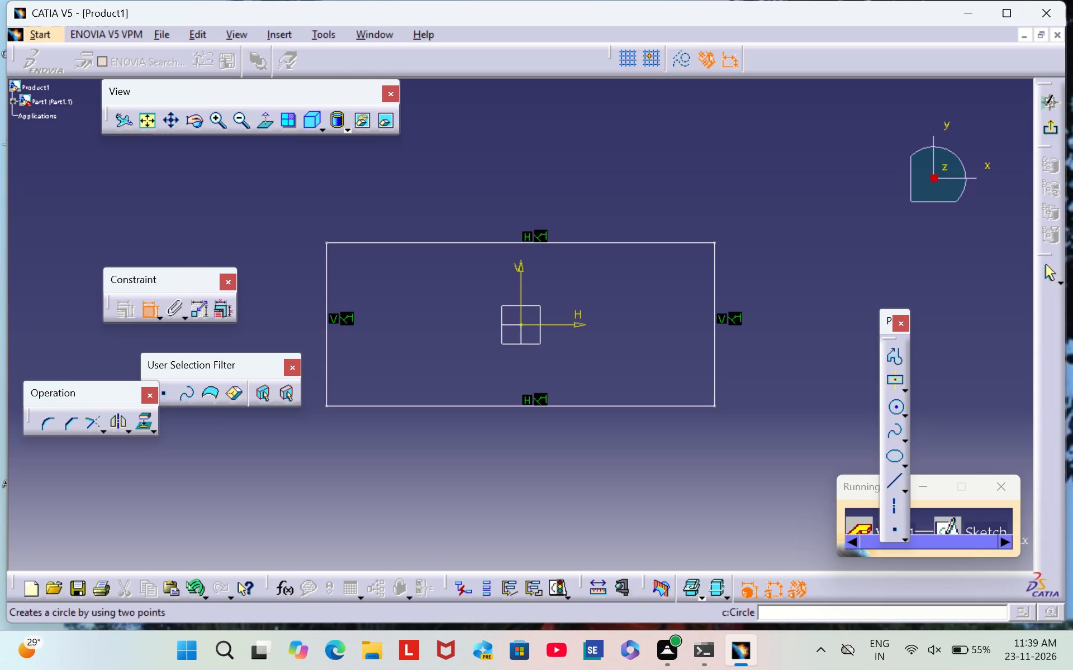
Dimension the rectangle's height along V and set it to 18+7+7 mm.
left_click(716, 356)
left_click(799, 334)
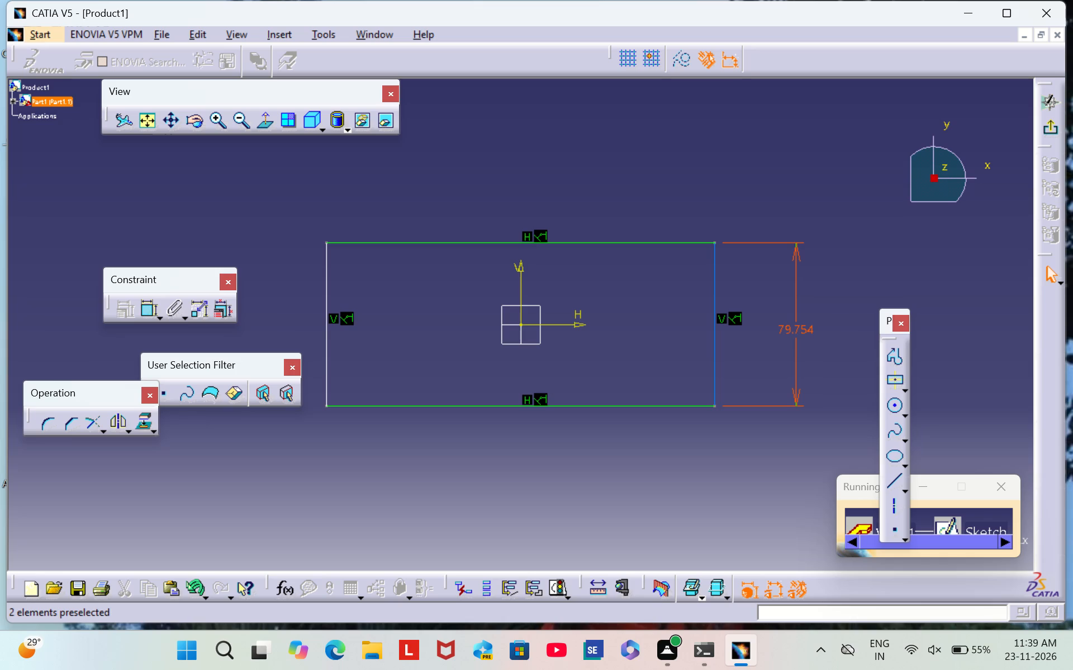
double_click(801, 331)
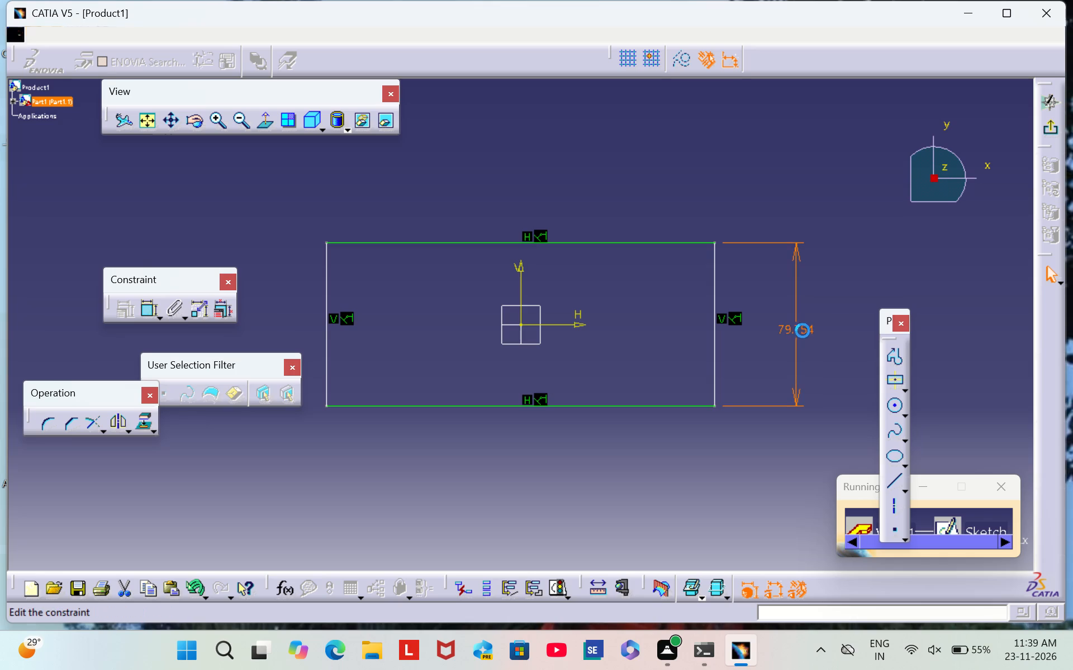
key("BackSpace")
key("1")
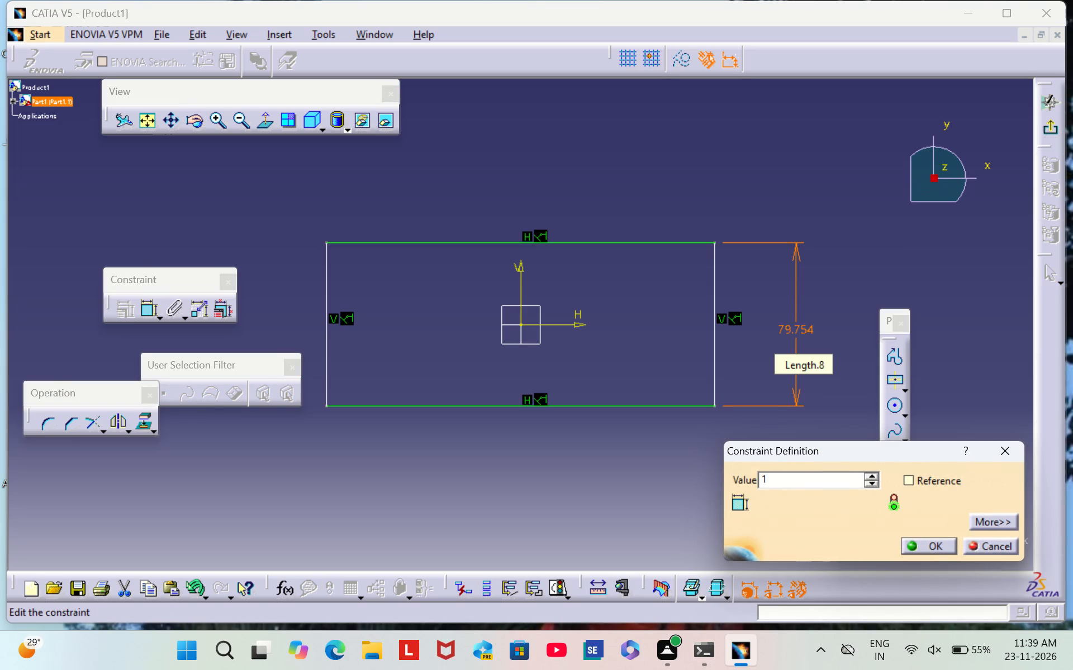
key("8")
key("equal")
type("7=7")
key("BackSpace")
key("BackSpace")
key("BackSpace")
key("BackSpace")
key("shift+plus")
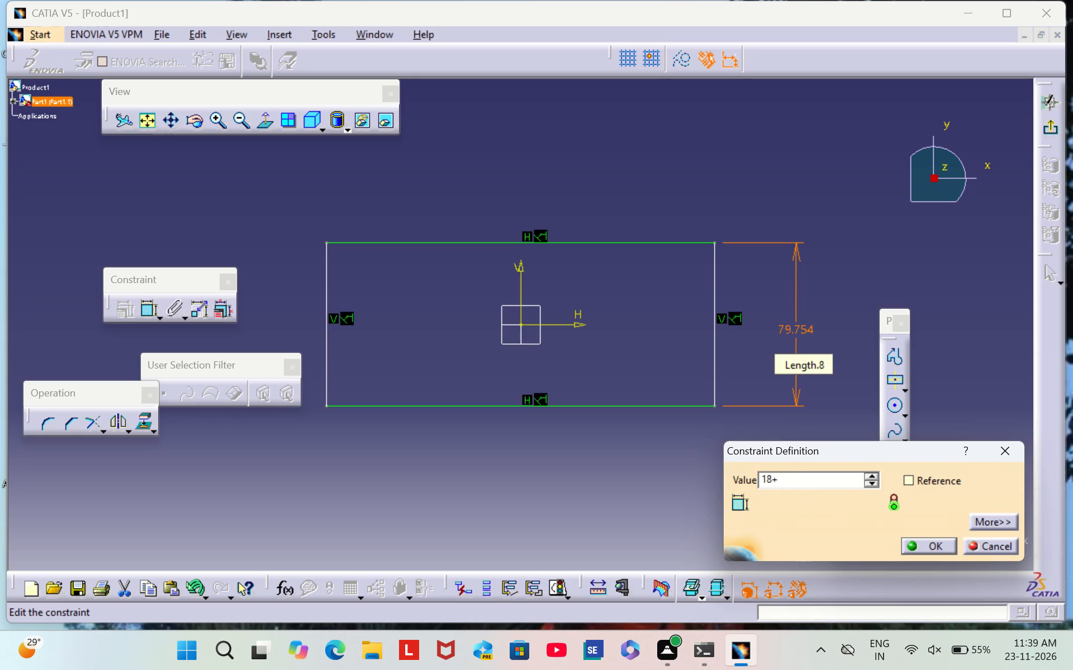
key("7")
key("shift+plus")
key("7")
left_click(929, 545)
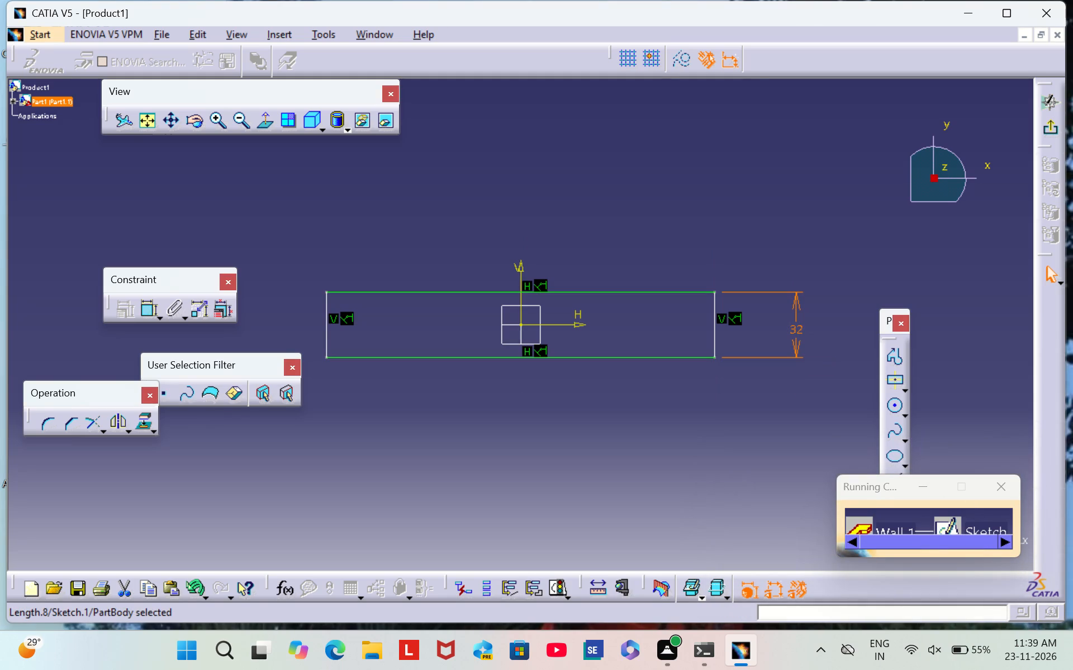
Dimension the rectangle's width along H and set it to 95 mm.
left_click(149, 311)
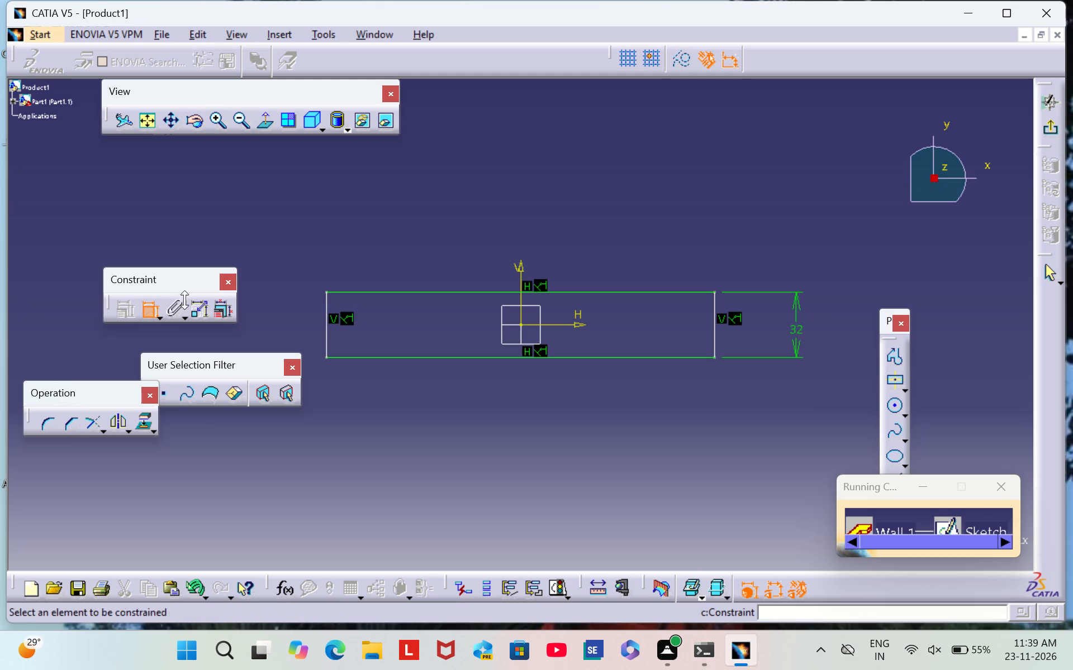
left_click(605, 291)
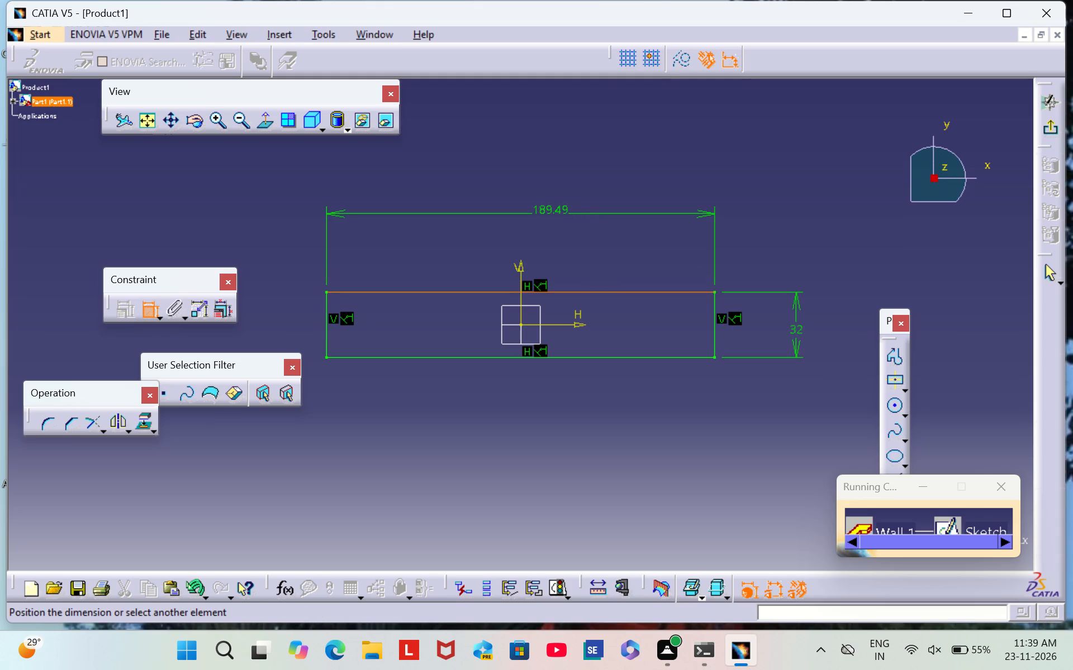
left_click(548, 214)
double_click(543, 212)
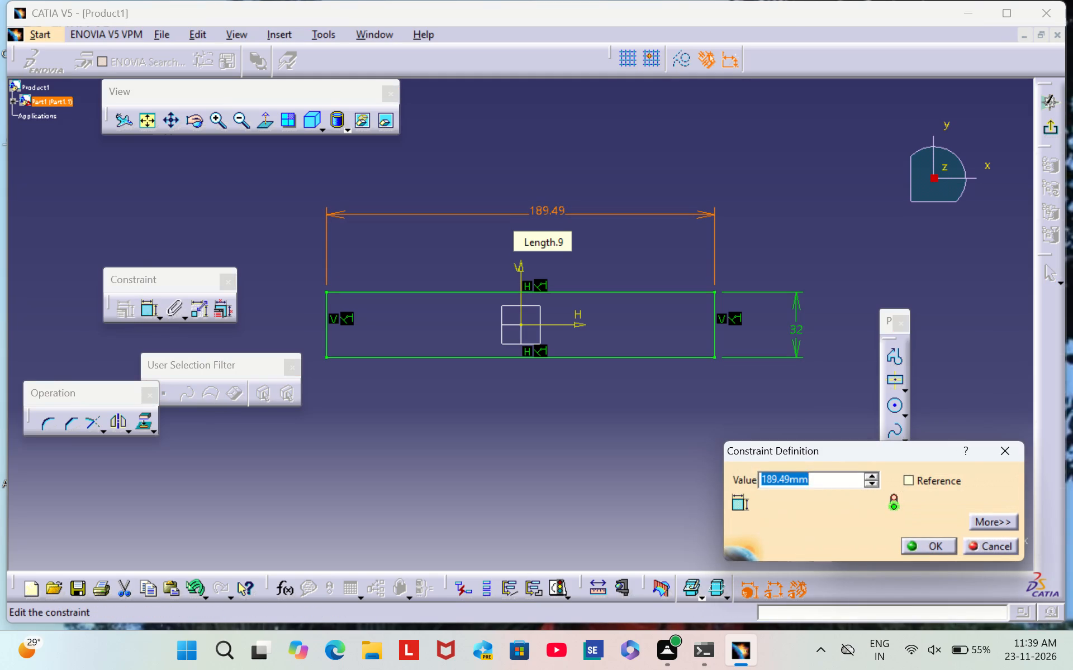
key("BackSpace")
type("95")
key("Return")
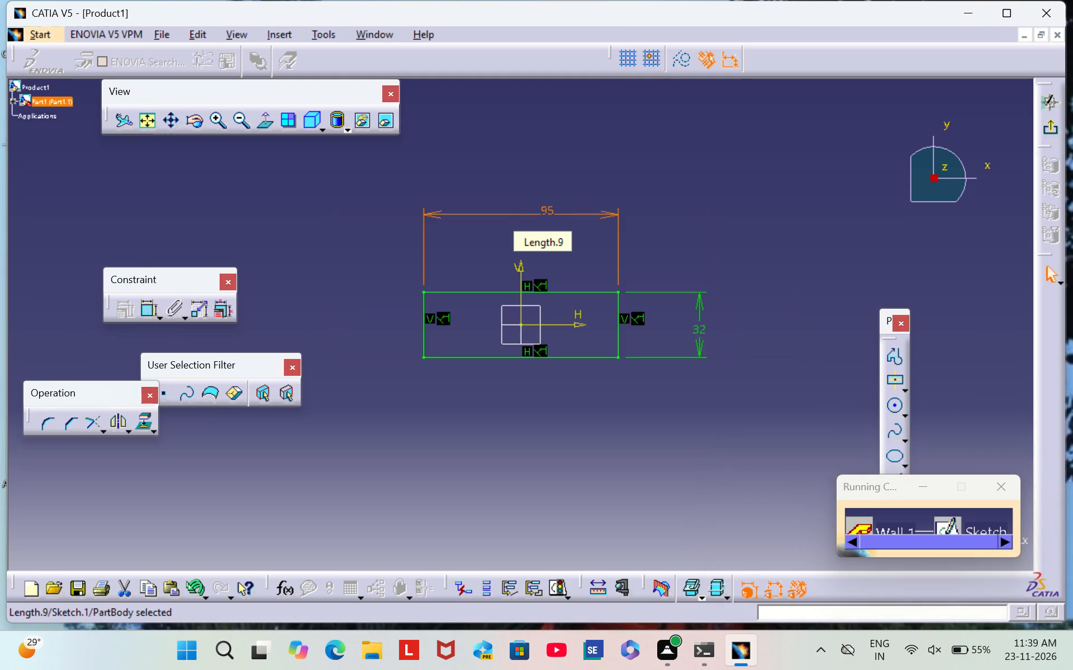
left_click(652, 183)
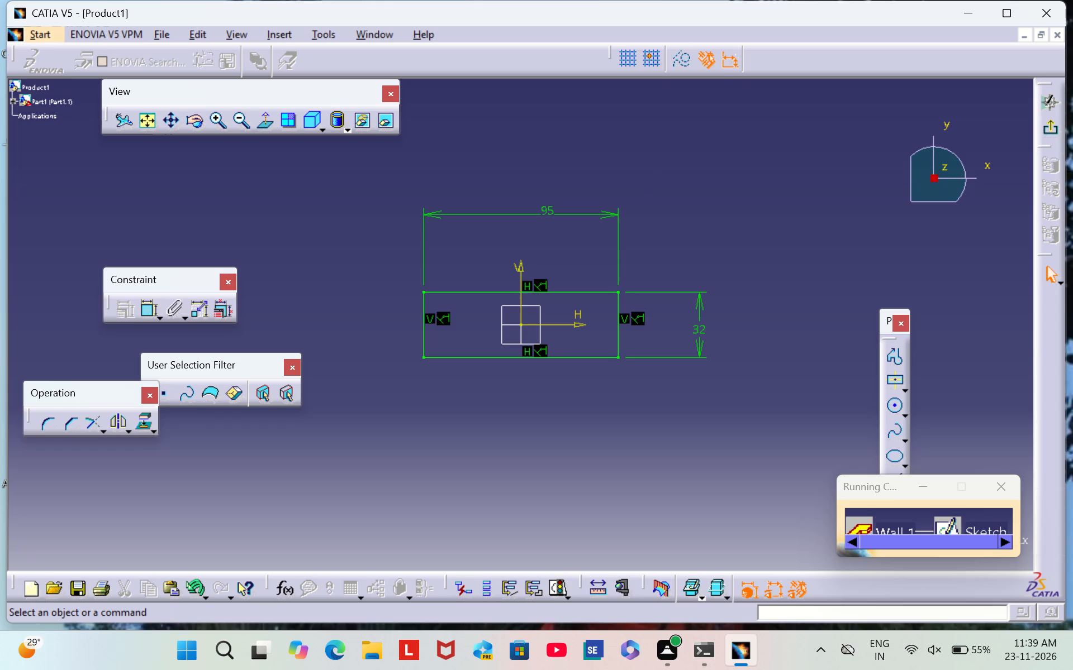
Exit the sketch, invert the wall's material side and create the base wall from the rectangular profile.
left_click(1051, 123)
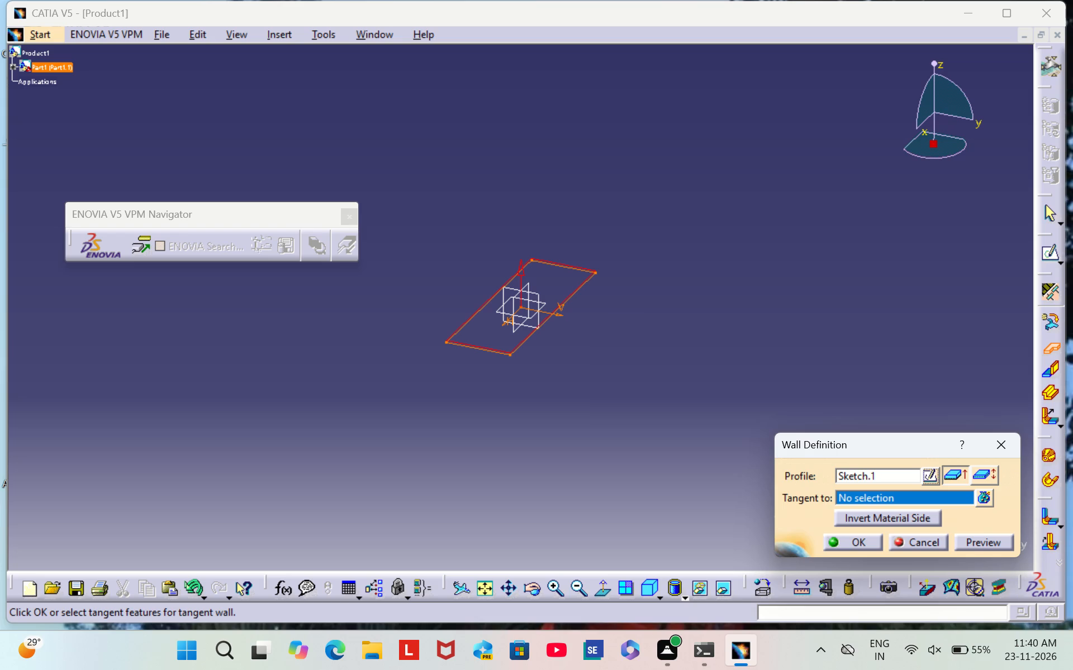
left_click(879, 515)
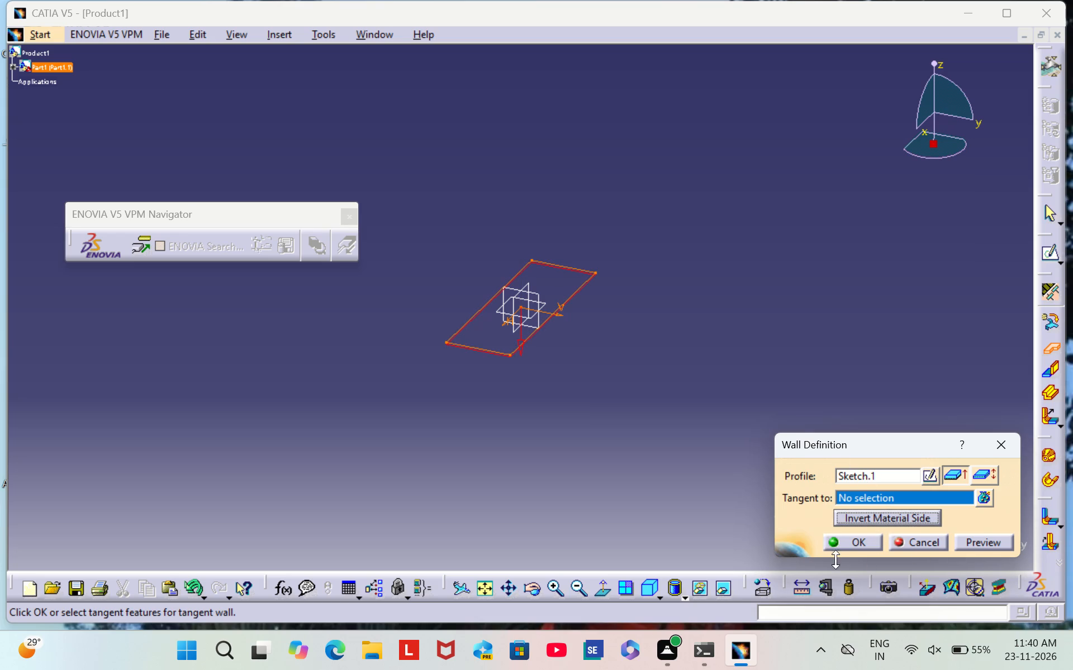
left_click(856, 537)
left_click(672, 286)
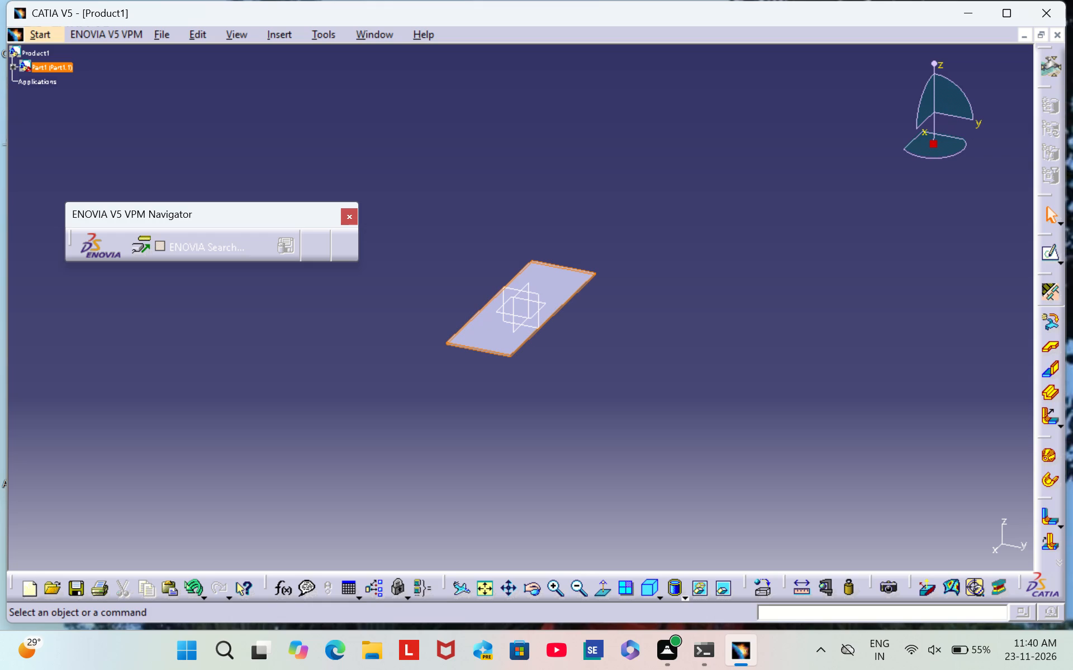
Start a Wall On Edge feature with bend and select both short edges of the base wall as its input edges.
left_click(1054, 365)
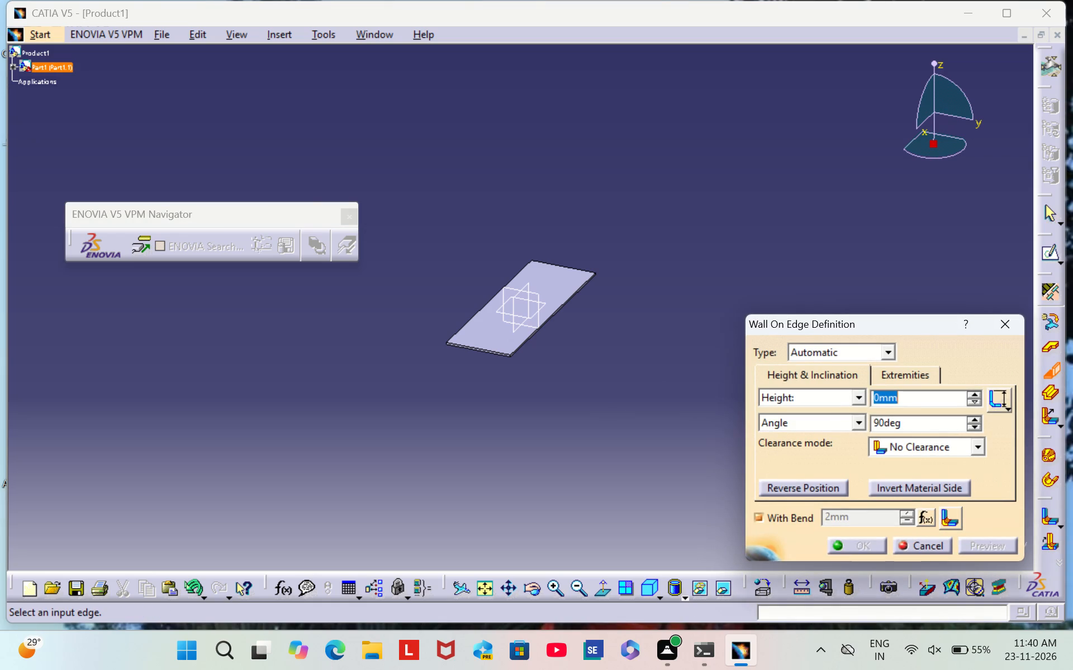
middle_click_drag(443, 432, 563, 371)
right_click_drag(443, 431, 563, 371)
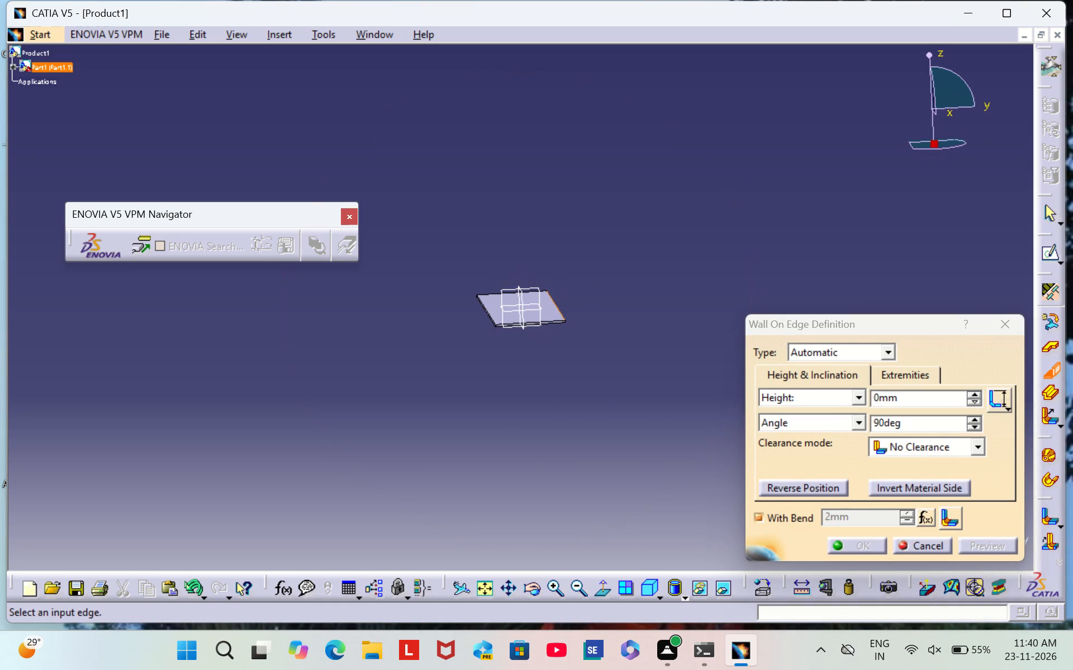
left_click(552, 321)
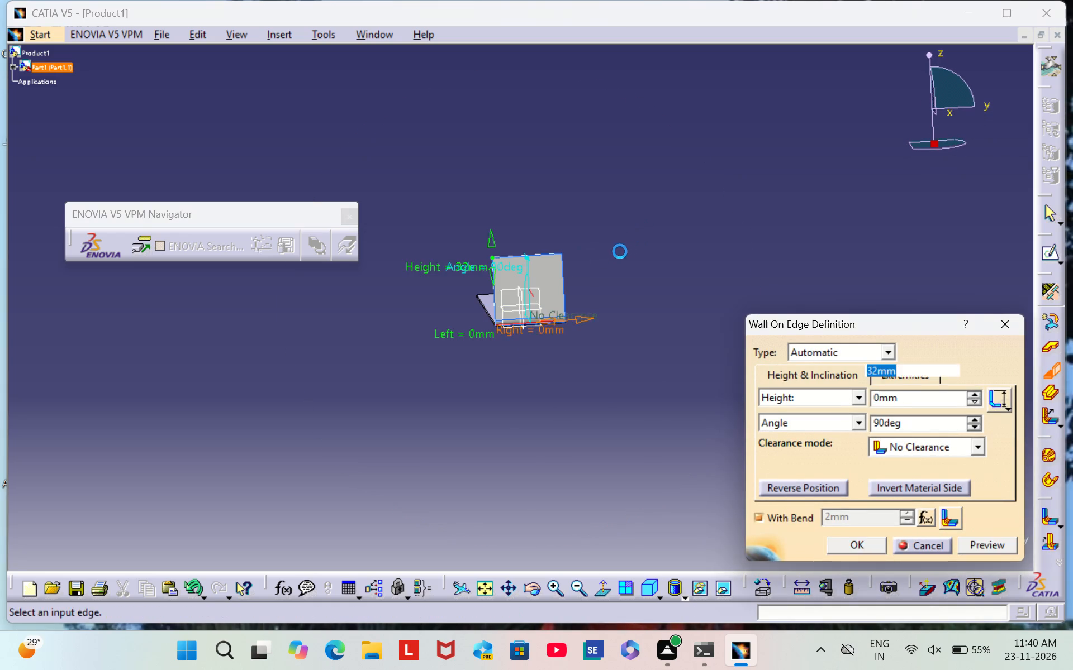
scroll(626, 251, "down", 2)
middle_click_drag(626, 251, 378, 504)
right_click_drag(626, 251, 378, 504)
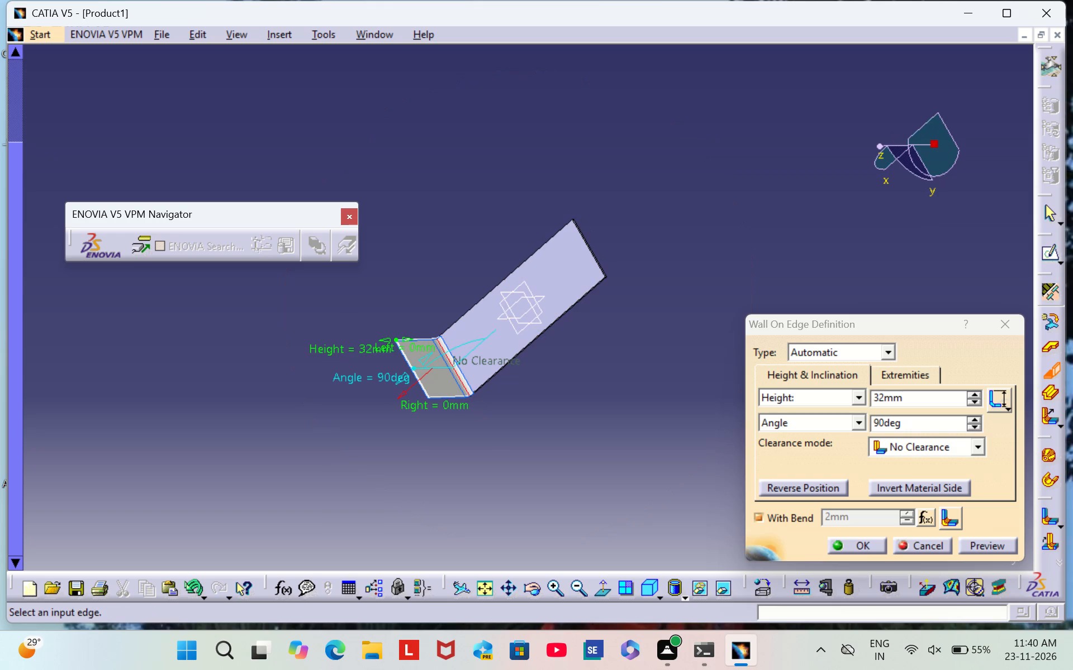
left_click(593, 255)
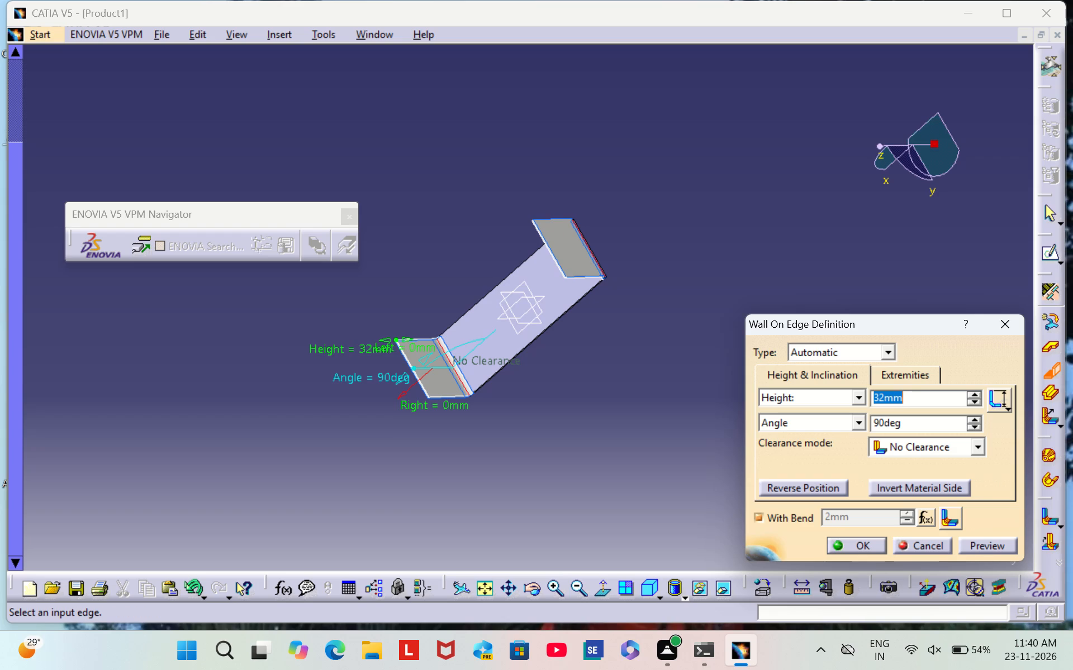
Invert the material side of the two edge walls.
middle_click_drag(431, 233, 677, 461)
scroll(431, 233, "down", 1)
right_click_drag(431, 233, 677, 461)
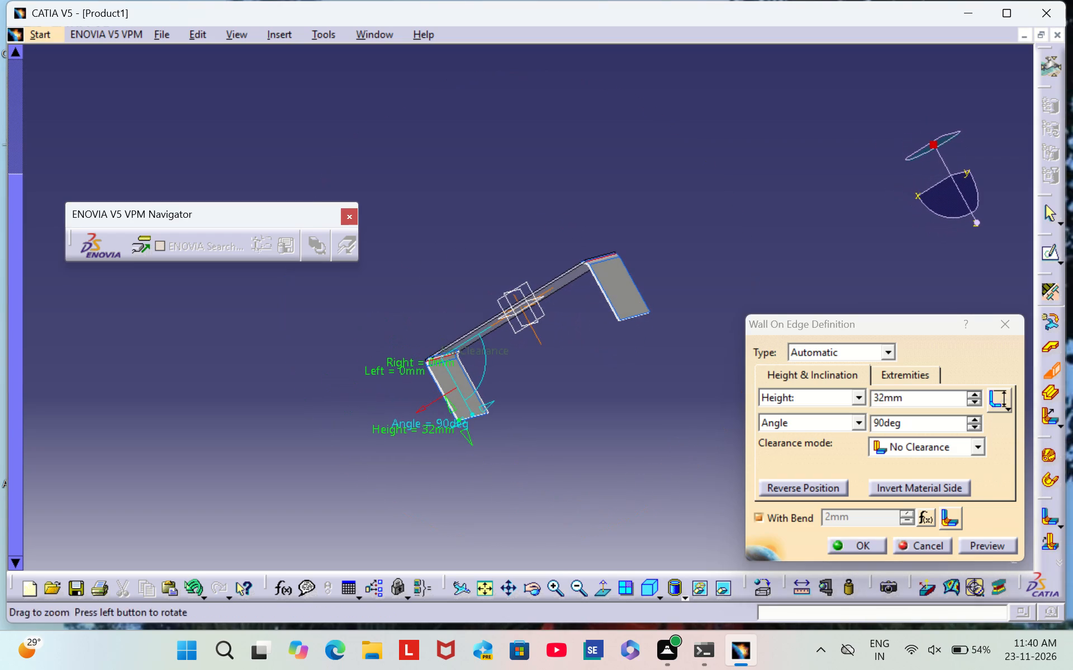
scroll(375, 334, "down", 2)
middle_click_drag(375, 333, 526, 284)
right_click_drag(375, 333, 526, 284)
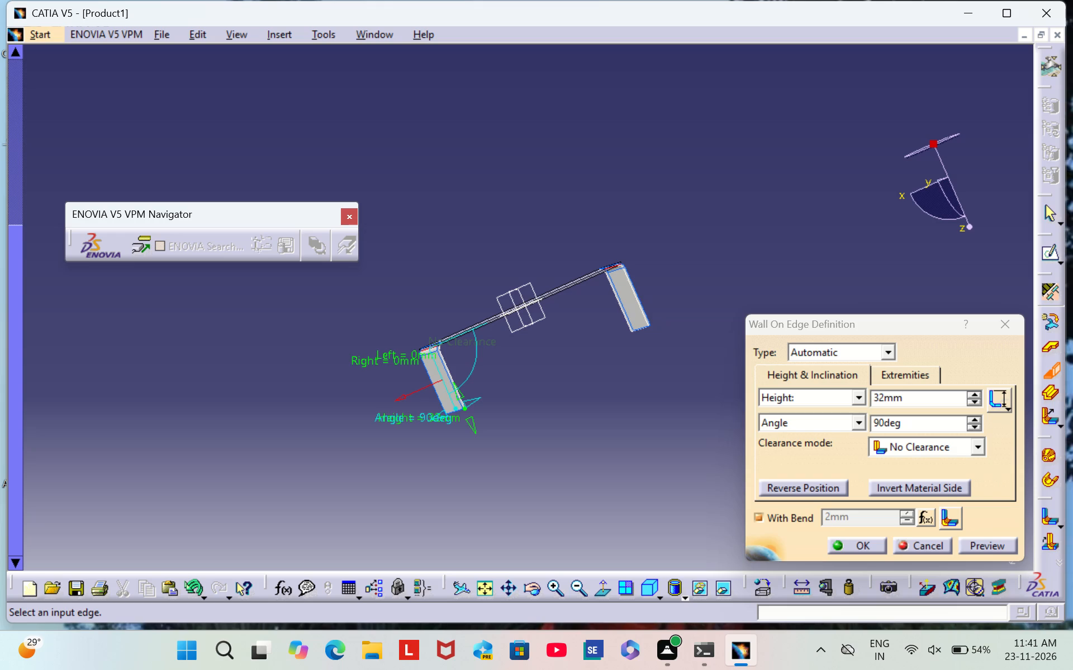
triple_click(549, 588)
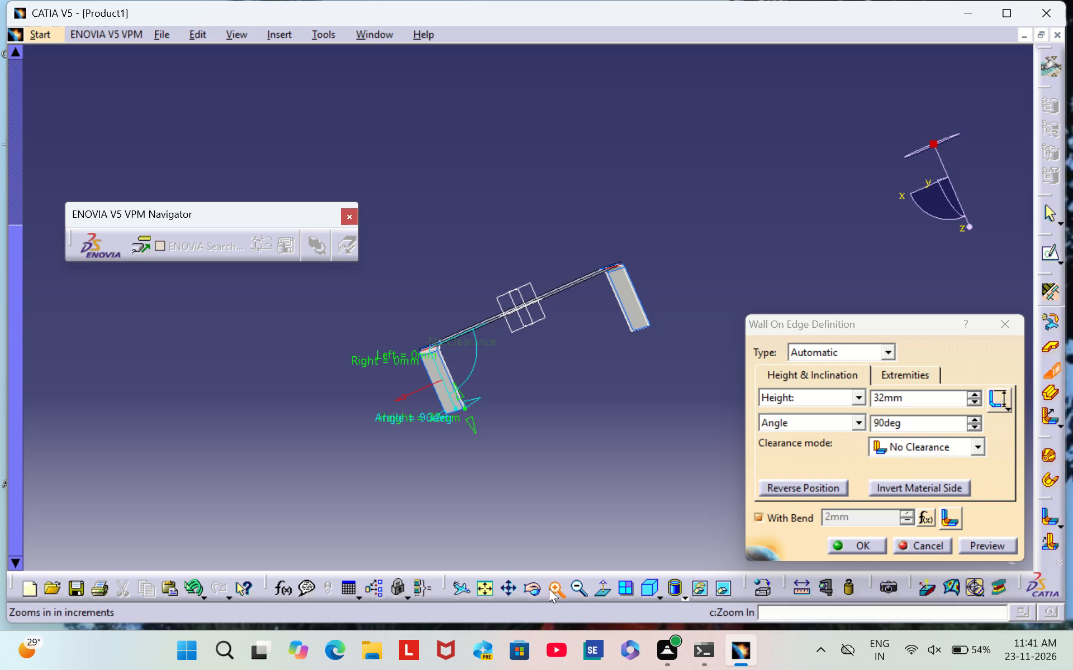
triple_click(549, 587)
triple_click(549, 586)
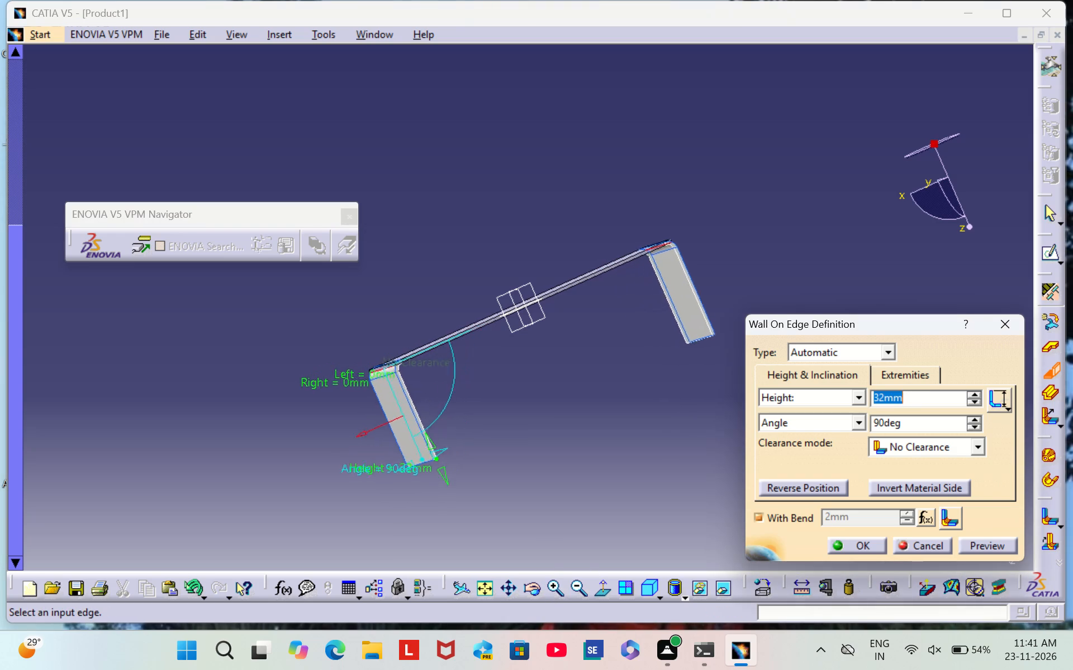
middle_click_drag(771, 184, 689, 223)
middle_click_drag(689, 219, 675, 237)
scroll(689, 219, "down", 1)
right_click_drag(689, 219, 675, 237)
scroll(687, 219, "down", 1)
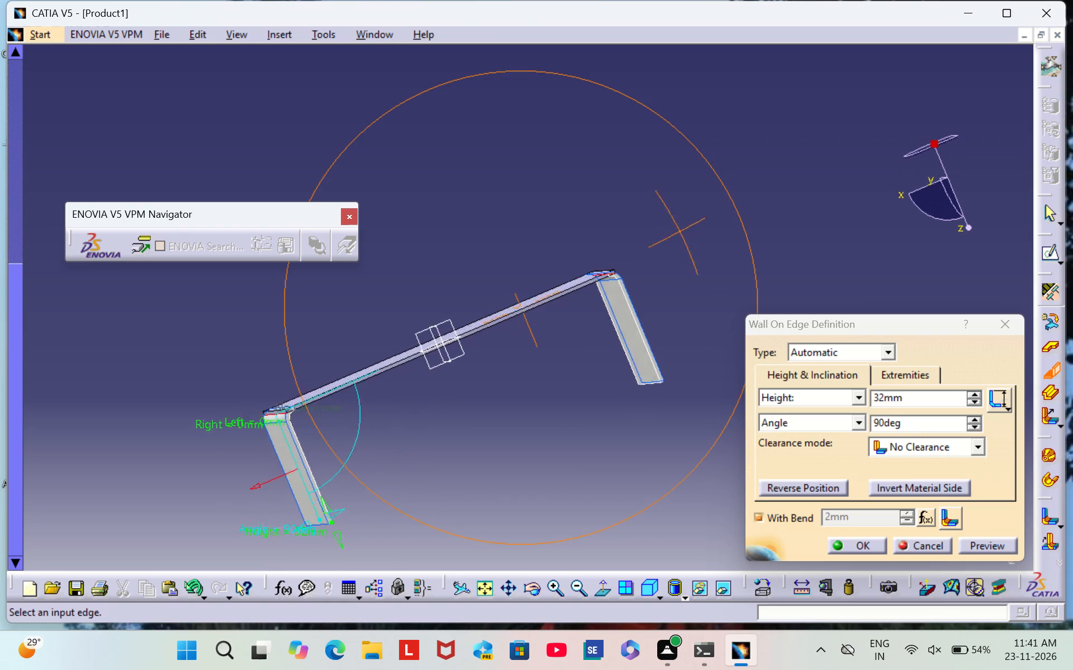
right_click_drag(675, 237, 701, 266)
middle_click_drag(675, 237, 701, 266)
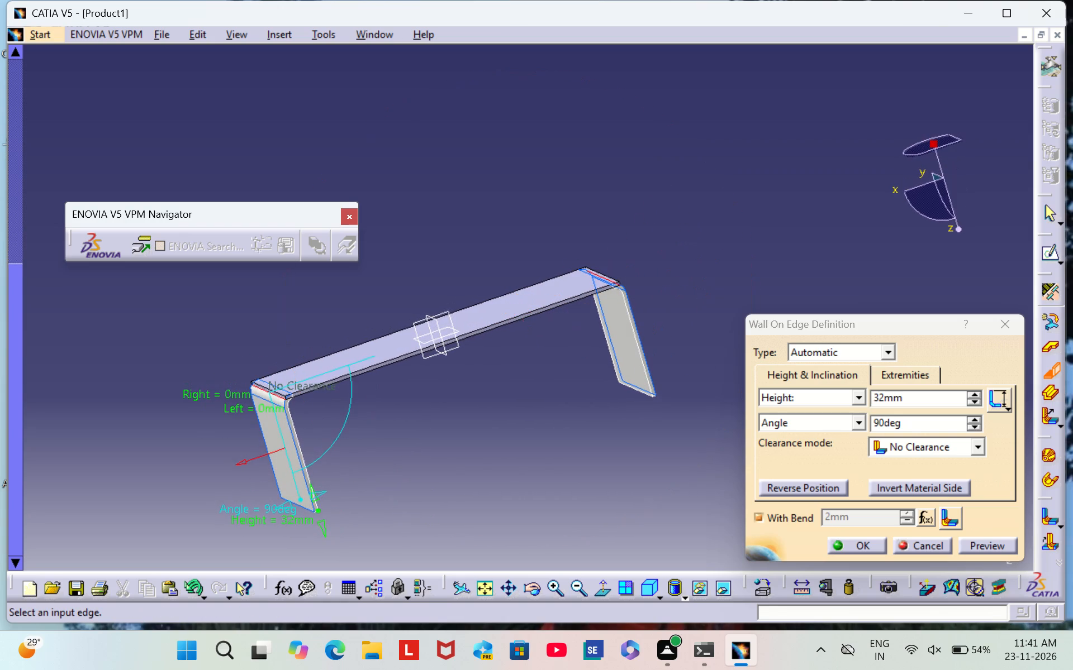
middle_click_drag(526, 395, 536, 360)
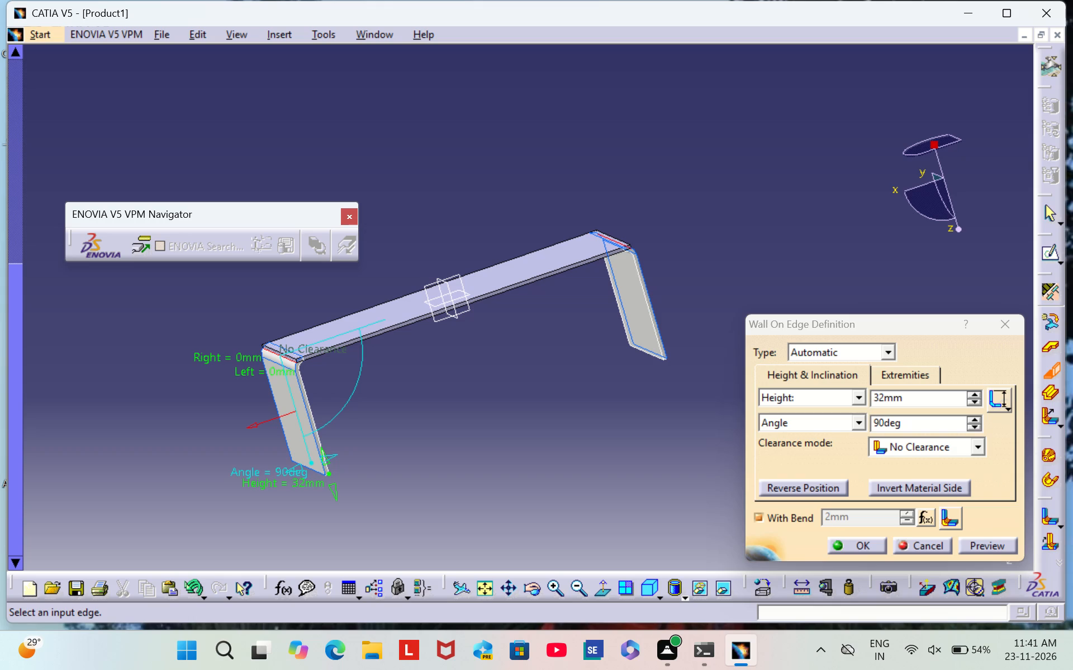
left_click(895, 487)
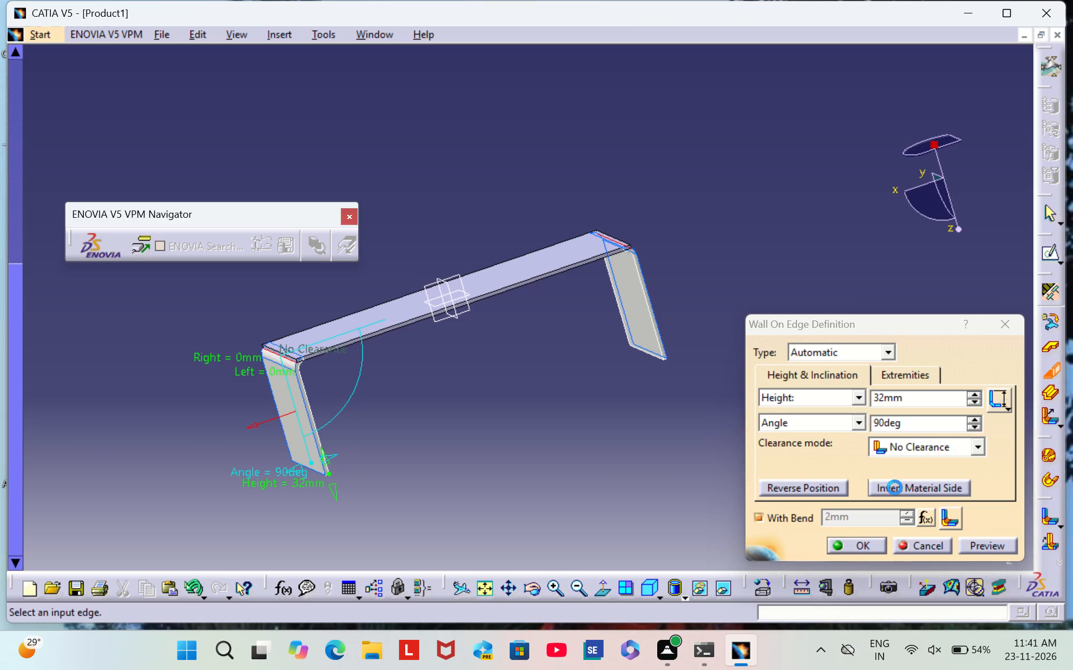
left_click(895, 487)
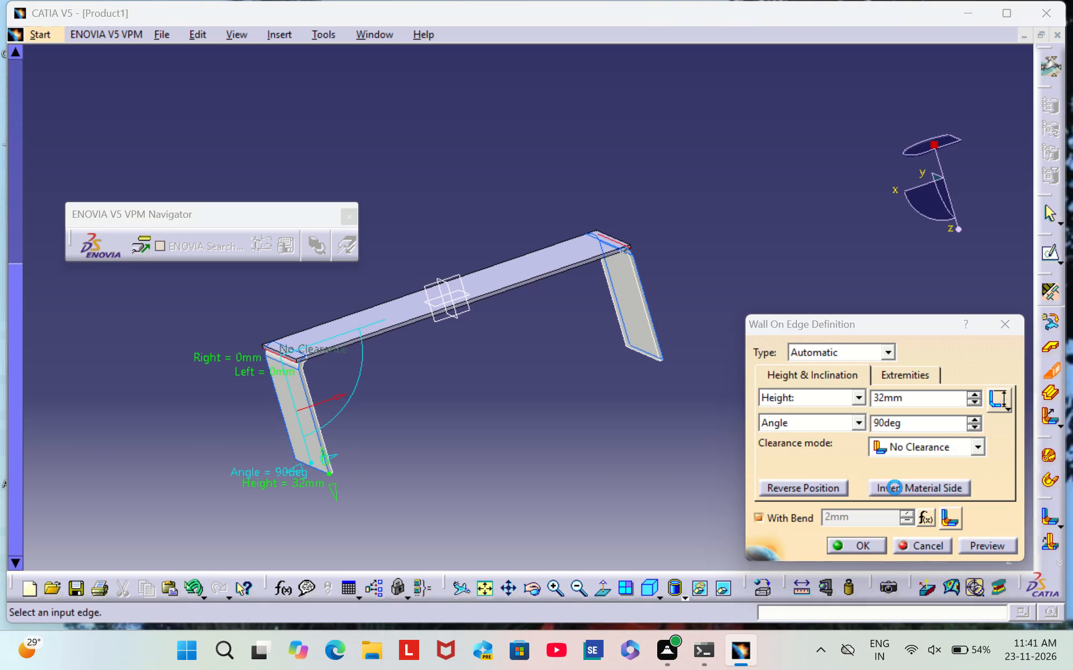
left_click(895, 487)
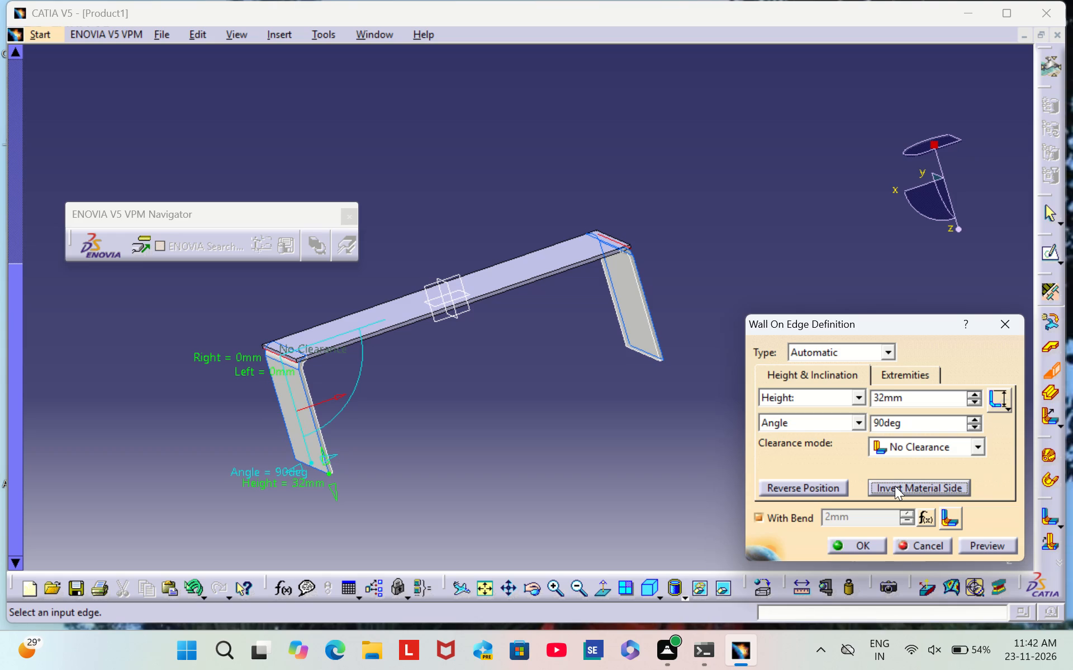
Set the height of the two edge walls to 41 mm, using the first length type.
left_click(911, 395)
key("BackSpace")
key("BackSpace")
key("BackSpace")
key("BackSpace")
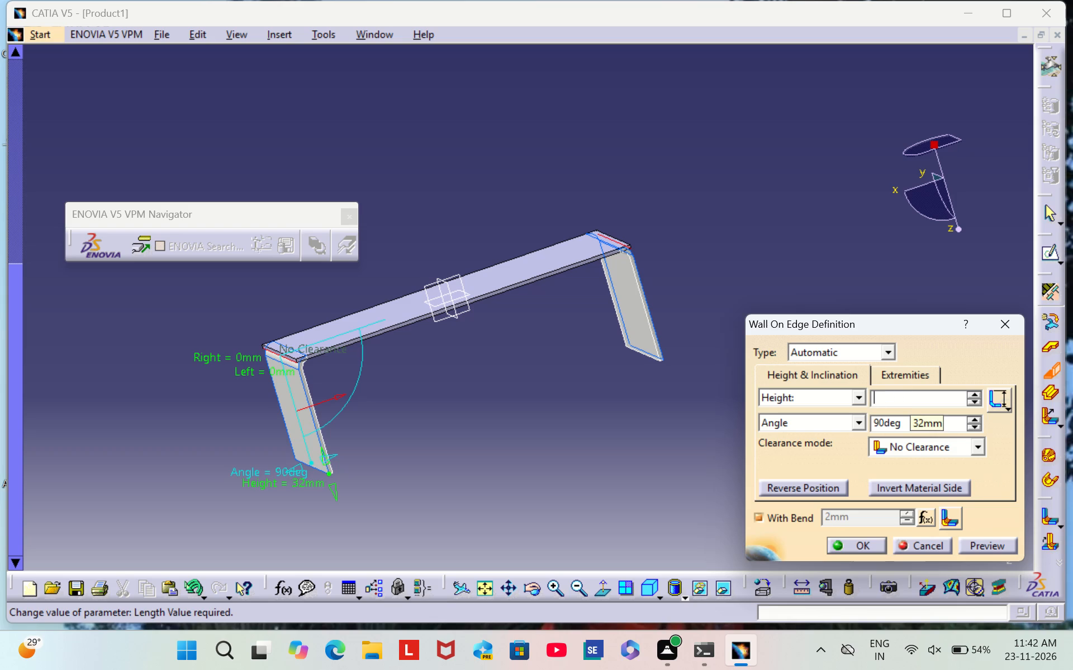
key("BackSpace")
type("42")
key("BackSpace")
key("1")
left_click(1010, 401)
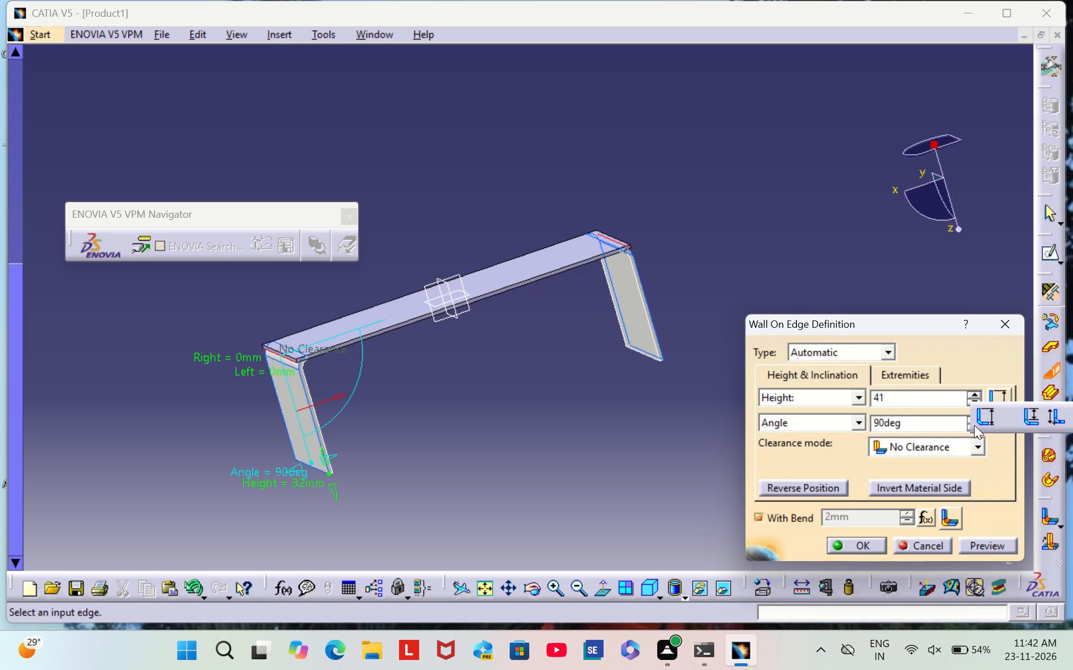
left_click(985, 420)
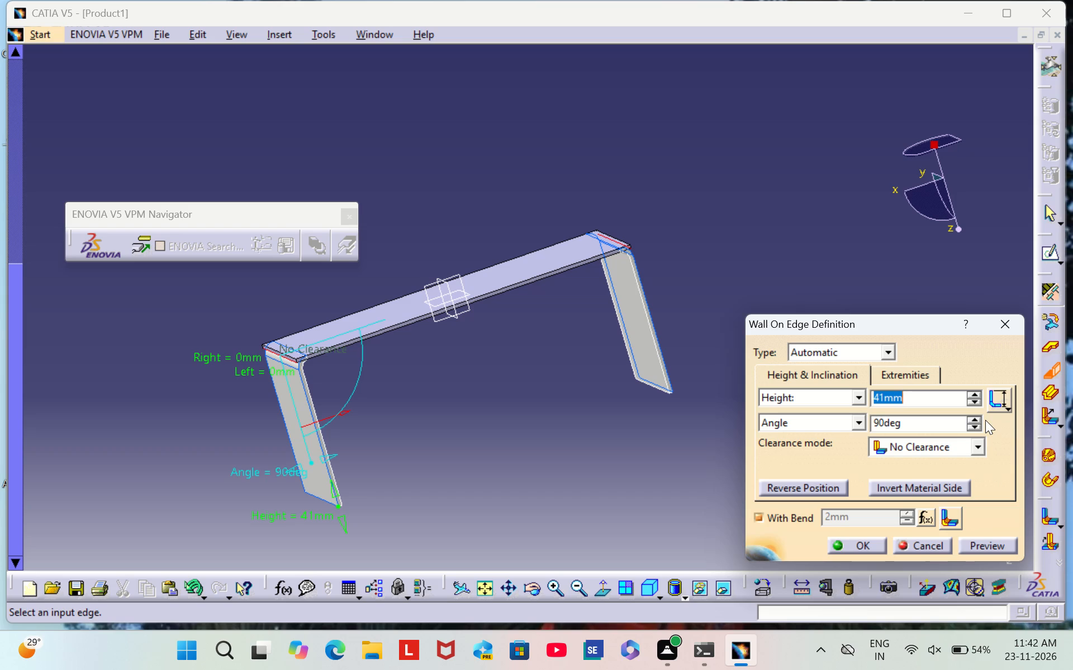
Switch the edge walls to the fourth length type, set their height to 42 mm and create them with bends.
left_click(1009, 407)
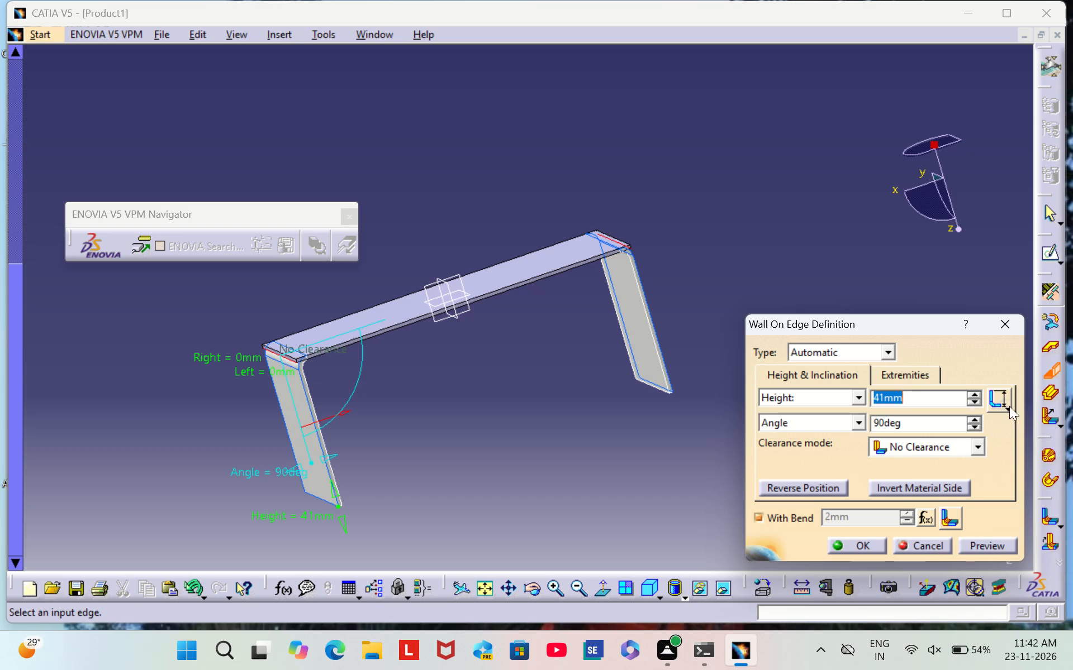
left_click(1005, 401)
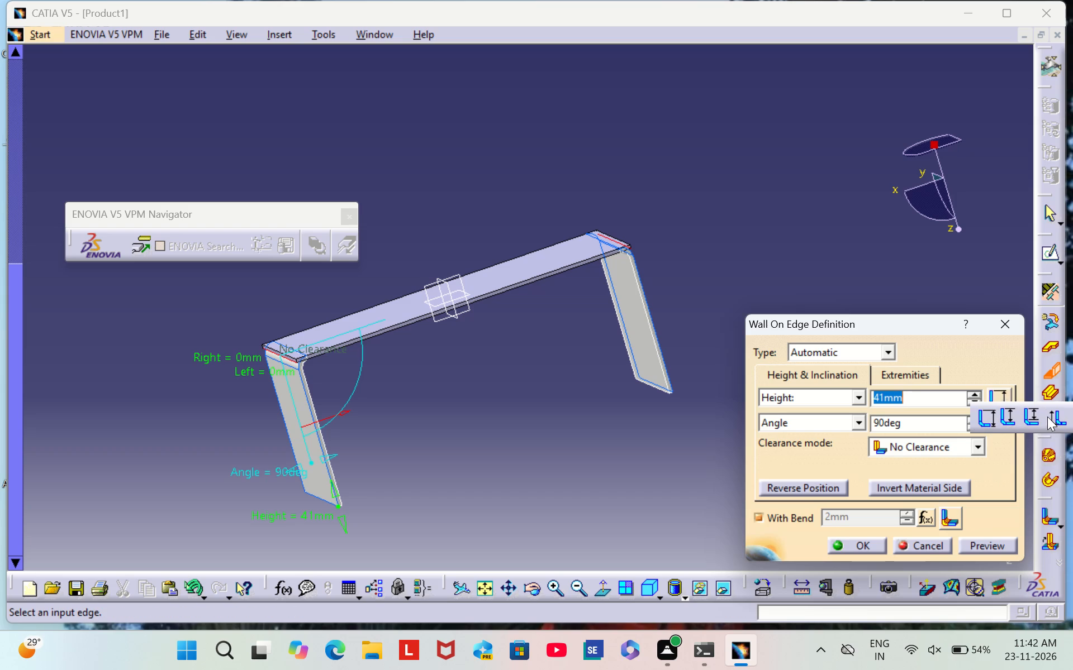
left_click(1048, 414)
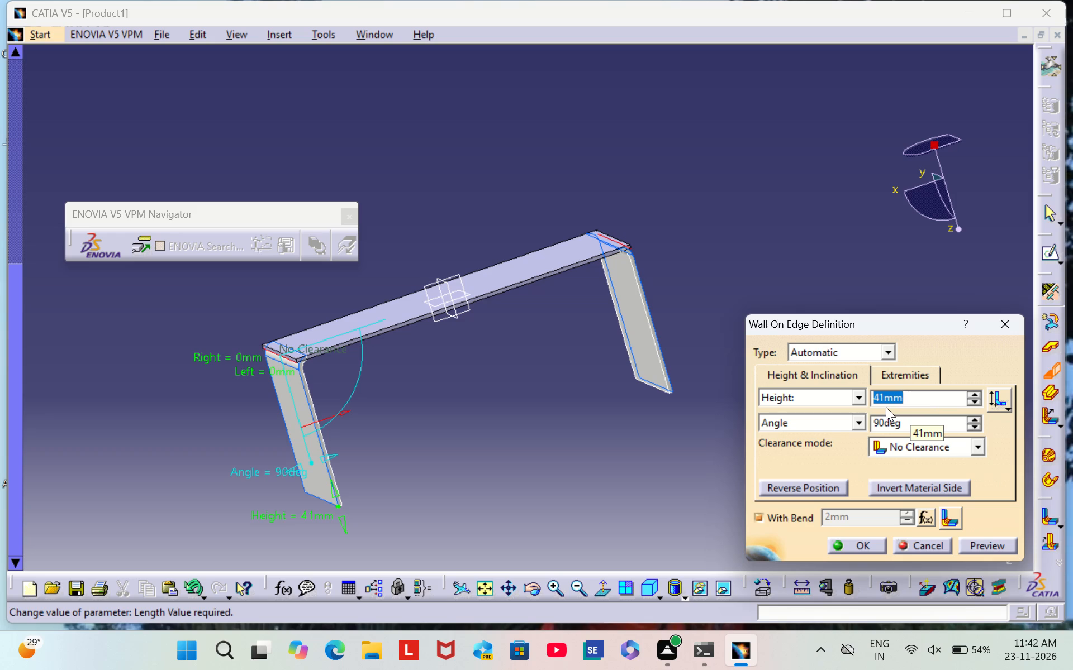
key("BackSpace")
type("42")
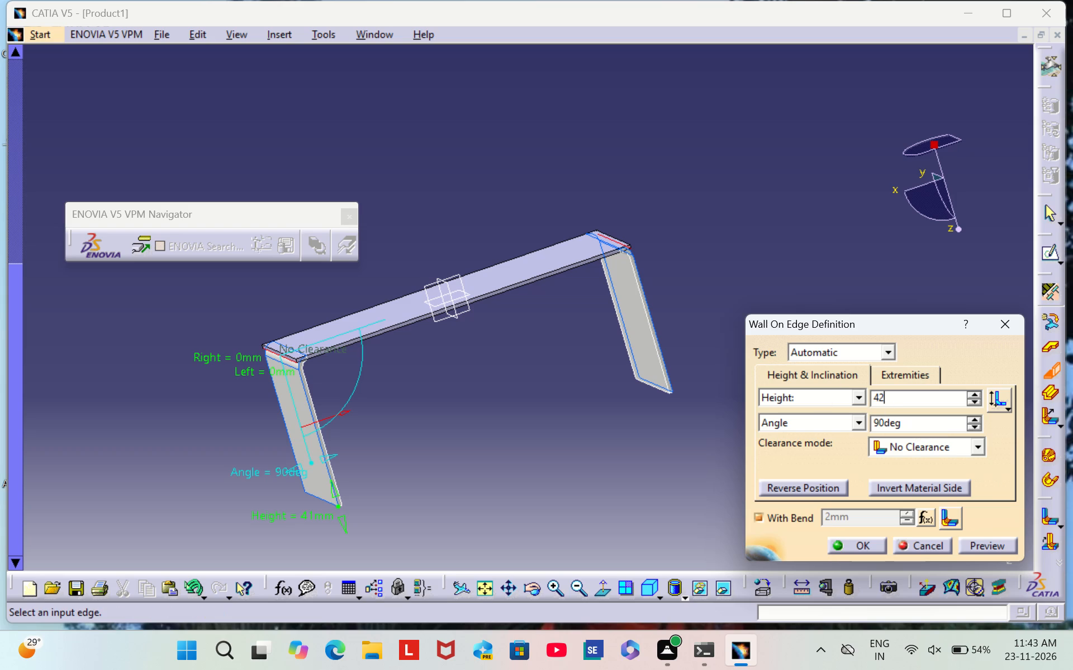
middle_click_drag(556, 408, 400, 427)
scroll(556, 408, "down", 2)
right_click_drag(557, 408, 400, 427)
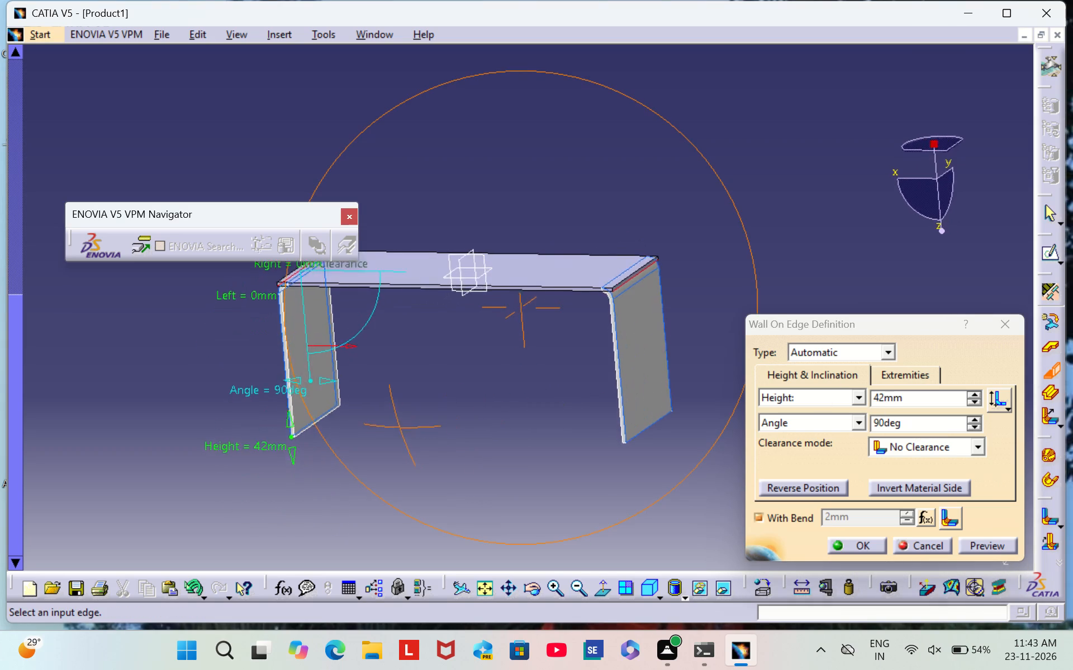
right_click_drag(400, 427, 403, 328)
middle_click_drag(400, 427, 403, 328)
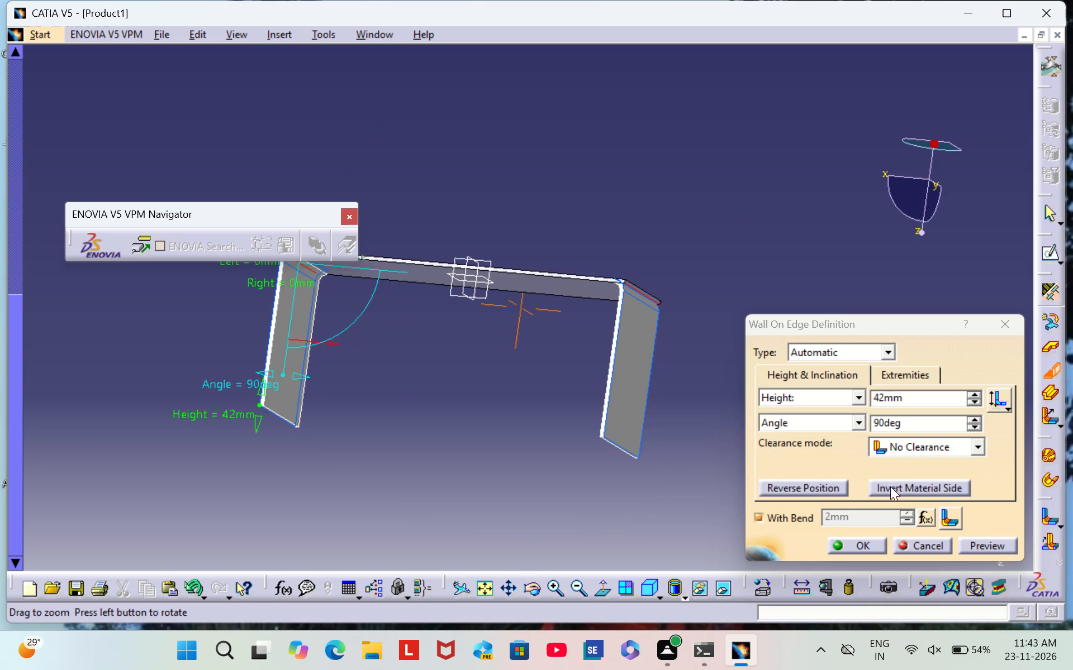
left_click(856, 543)
left_click(735, 256)
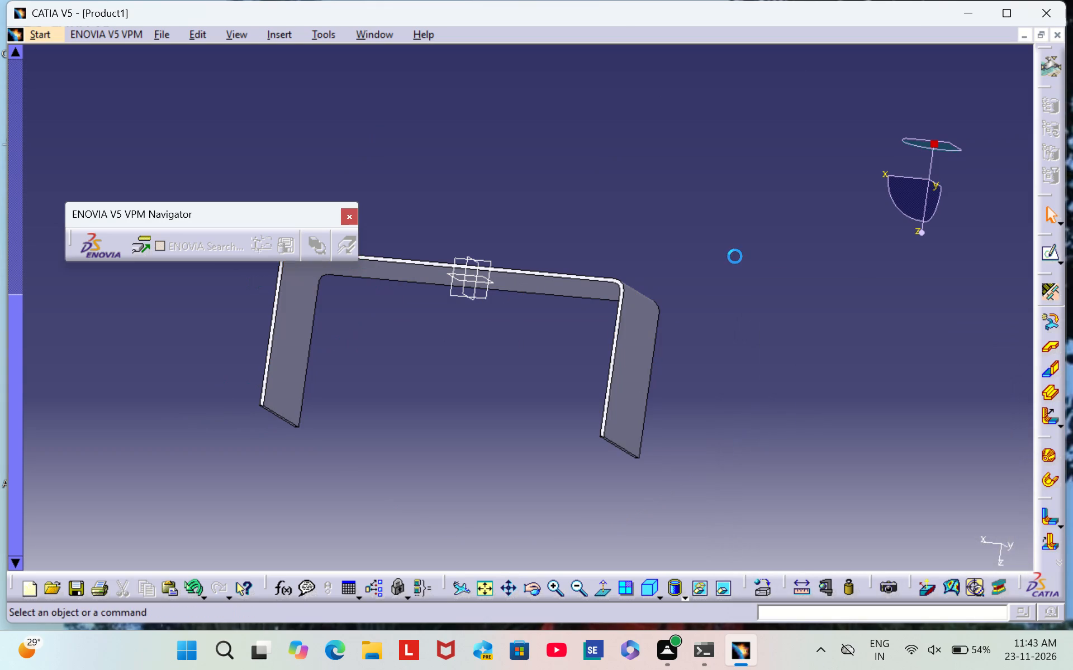
Examine the bent end walls and the underside of the bracket from several angles.
middle_click_drag(581, 204, 488, 336)
scroll(580, 204, "down", 1)
right_click_drag(579, 204, 488, 336)
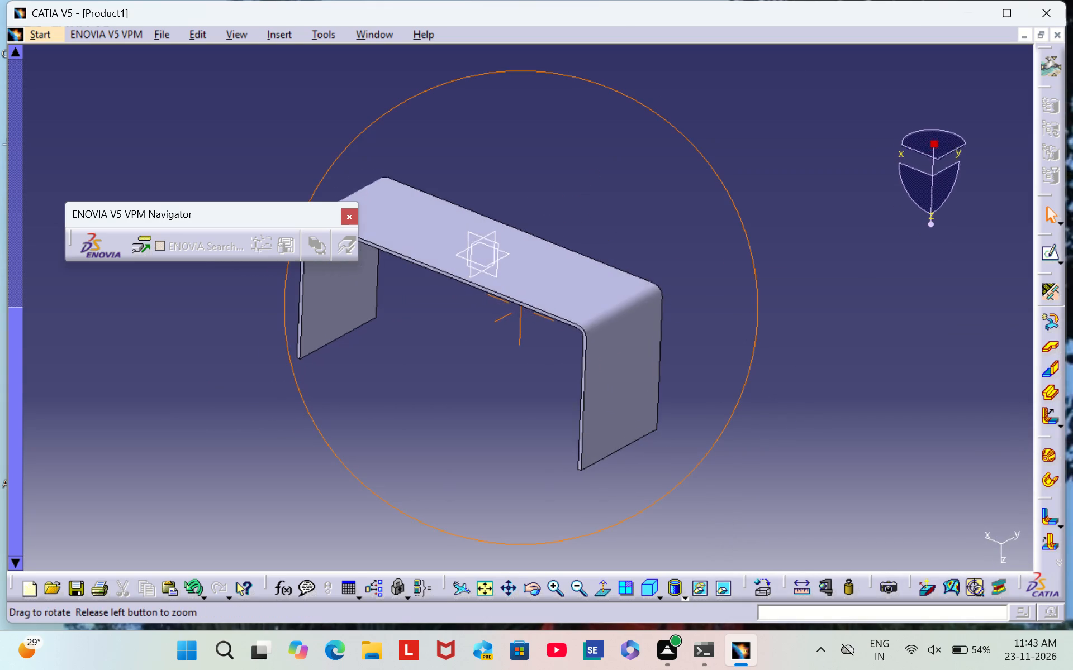
right_click_drag(488, 336, 569, 324)
middle_click_drag(488, 336, 569, 324)
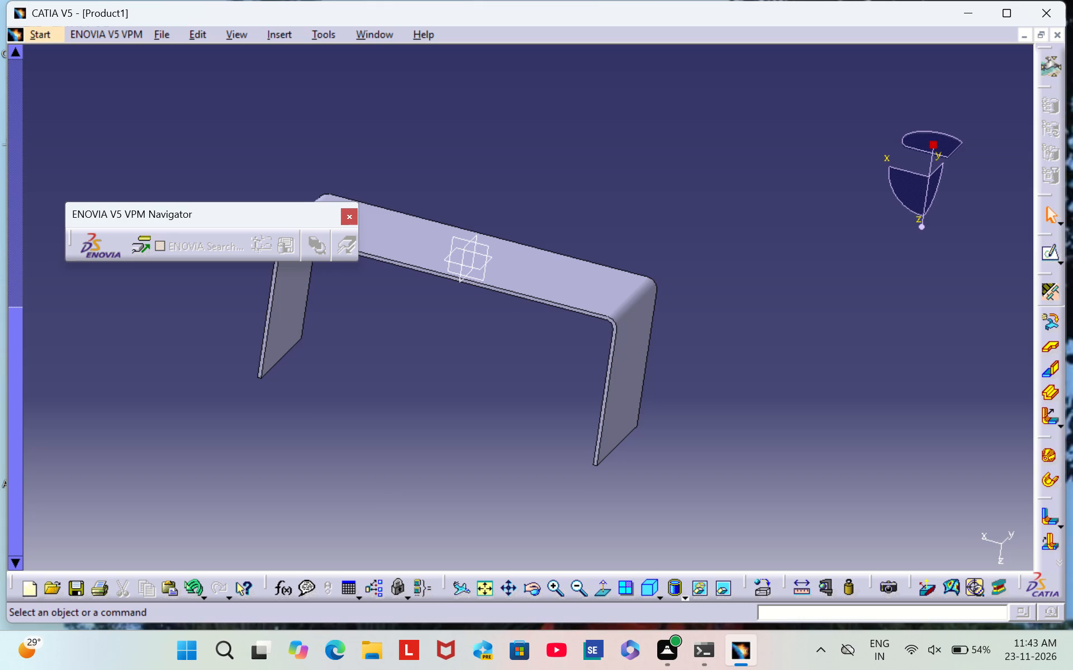
middle_click_drag(482, 408, 502, 245)
scroll(482, 408, "down", 1)
right_click_drag(481, 406, 502, 245)
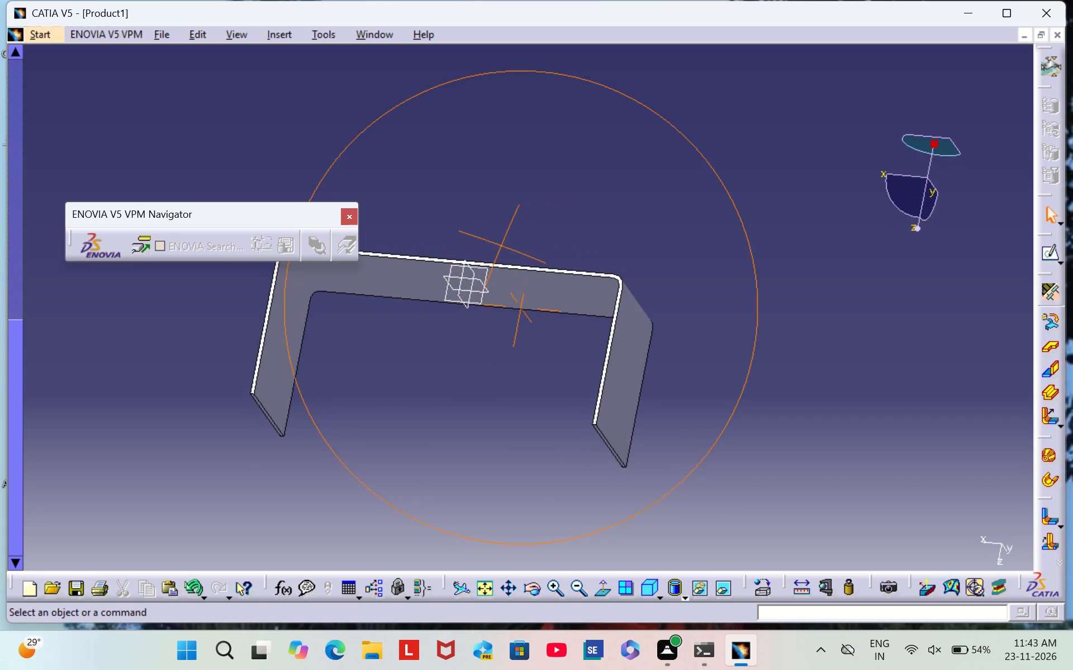
middle_click_drag(480, 393, 507, 394)
middle_click_drag(588, 219, 523, 311)
right_click_drag(586, 219, 523, 311)
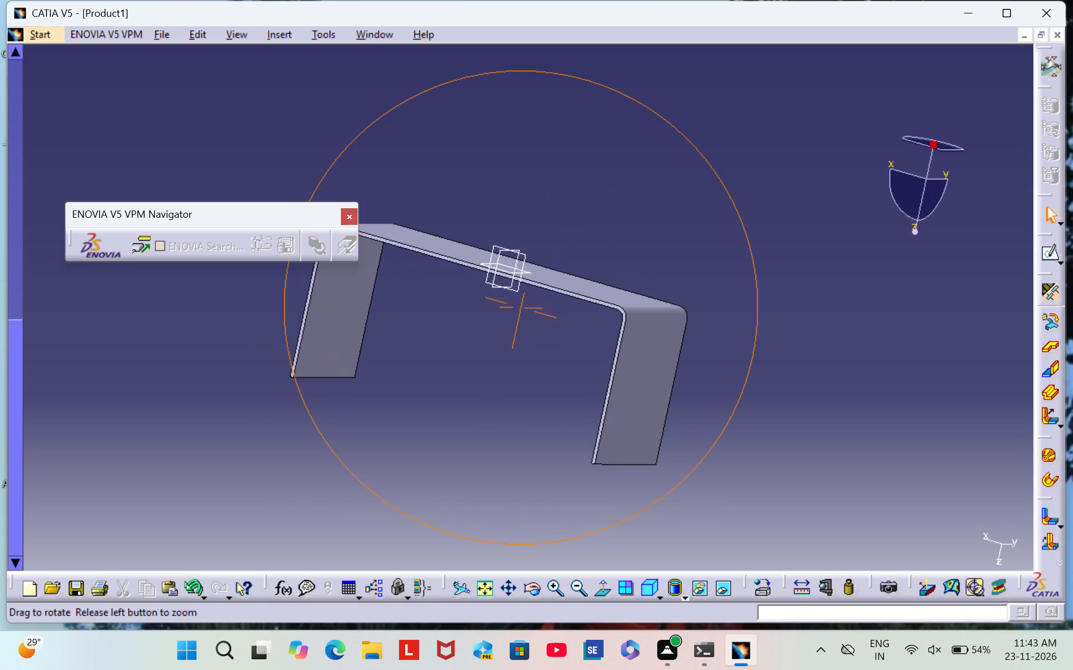
right_click_drag(523, 311, 522, 312)
middle_click_drag(523, 311, 522, 312)
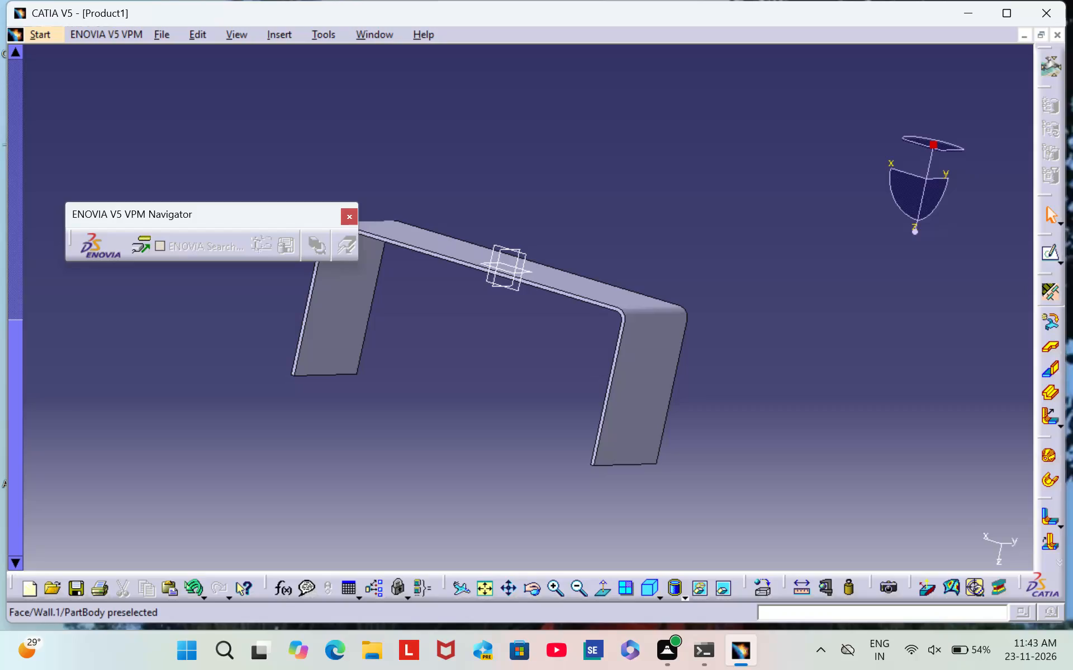
middle_click_drag(716, 454, 728, 404)
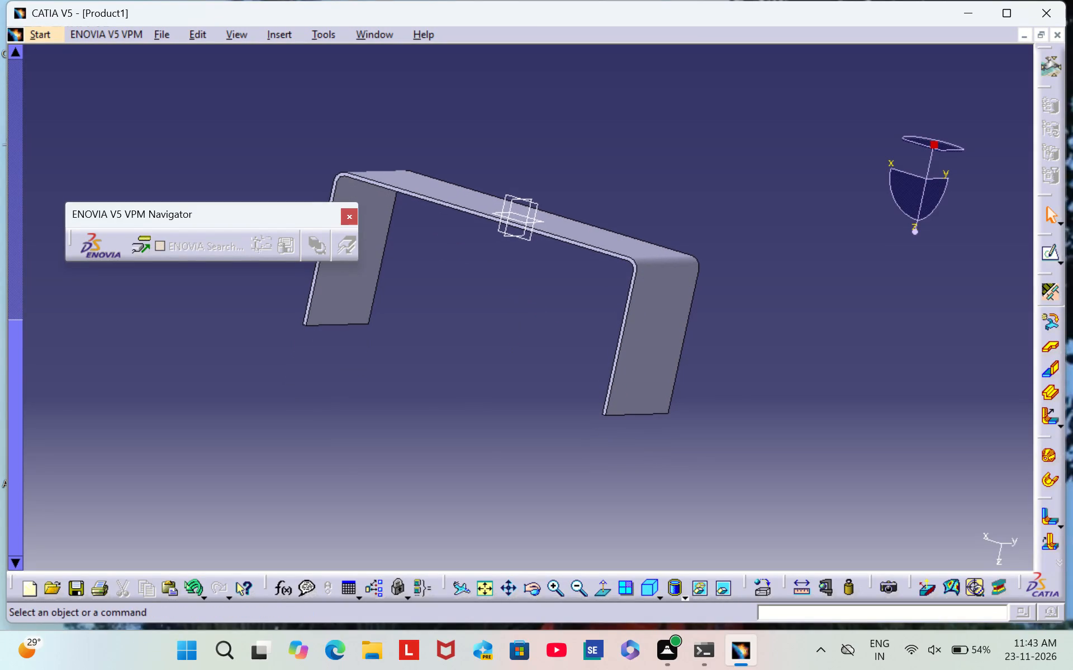
scroll(728, 404, "down", 2)
middle_click_drag(728, 404, 786, 230)
right_click_drag(727, 397, 786, 230)
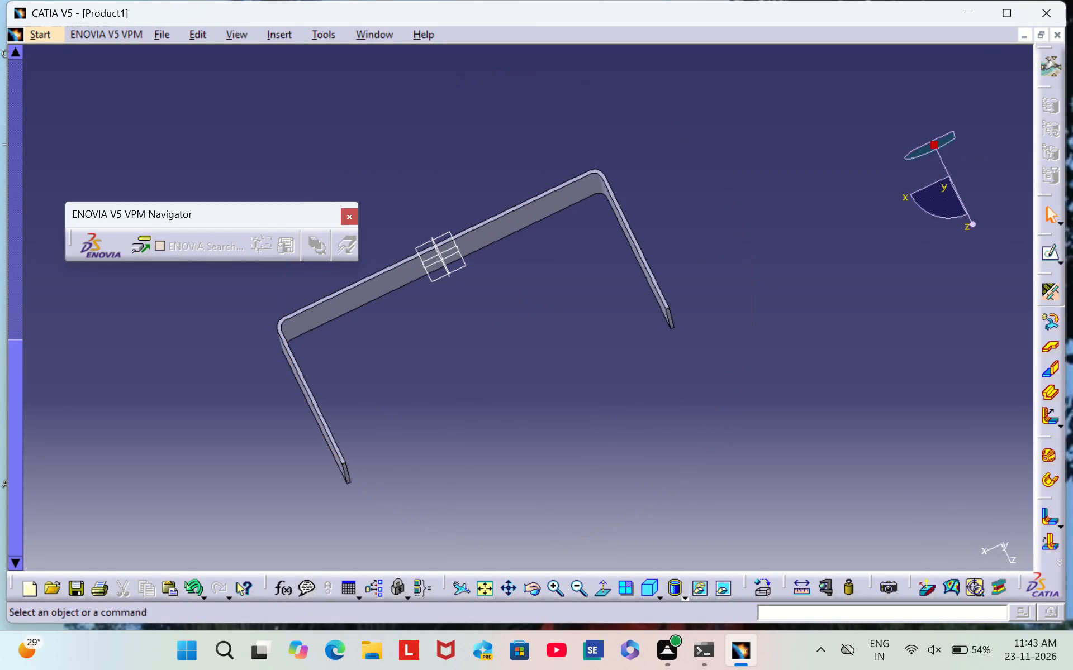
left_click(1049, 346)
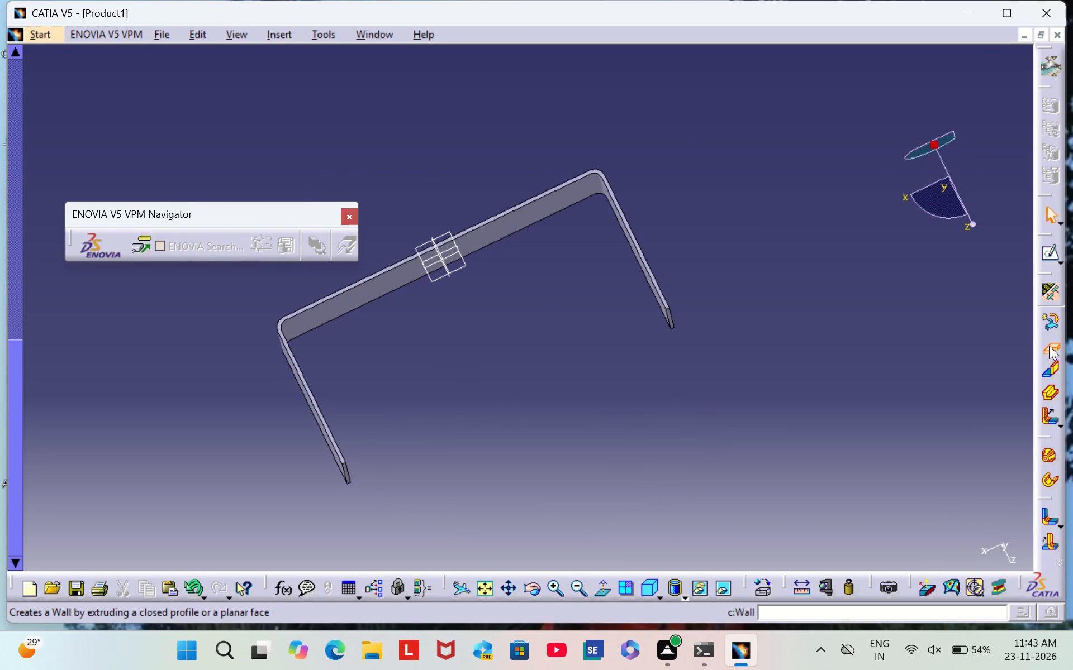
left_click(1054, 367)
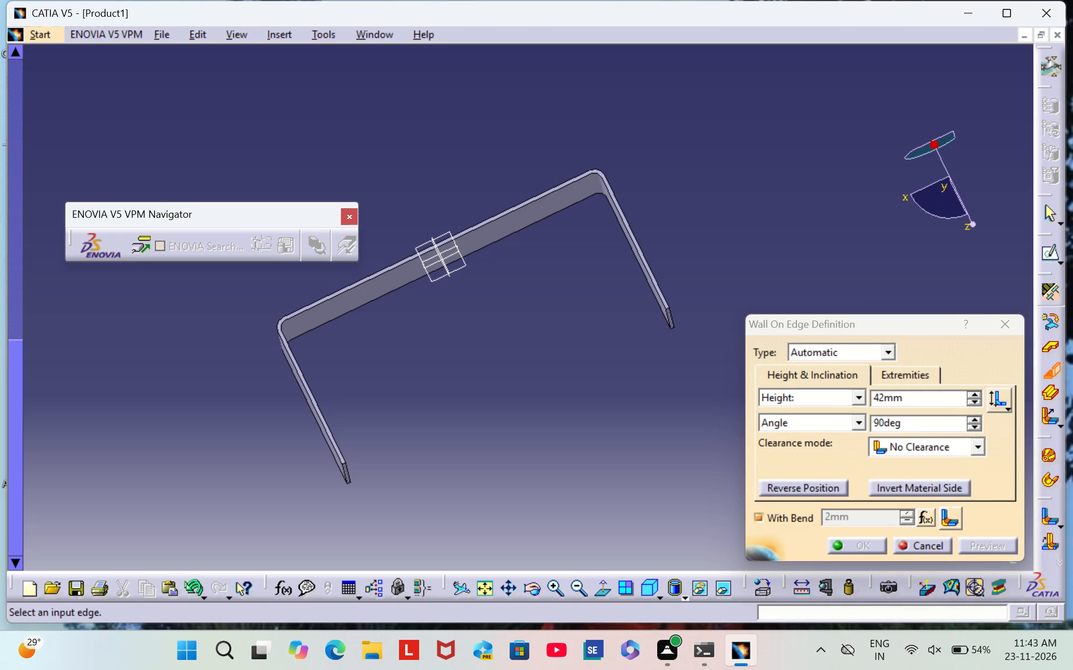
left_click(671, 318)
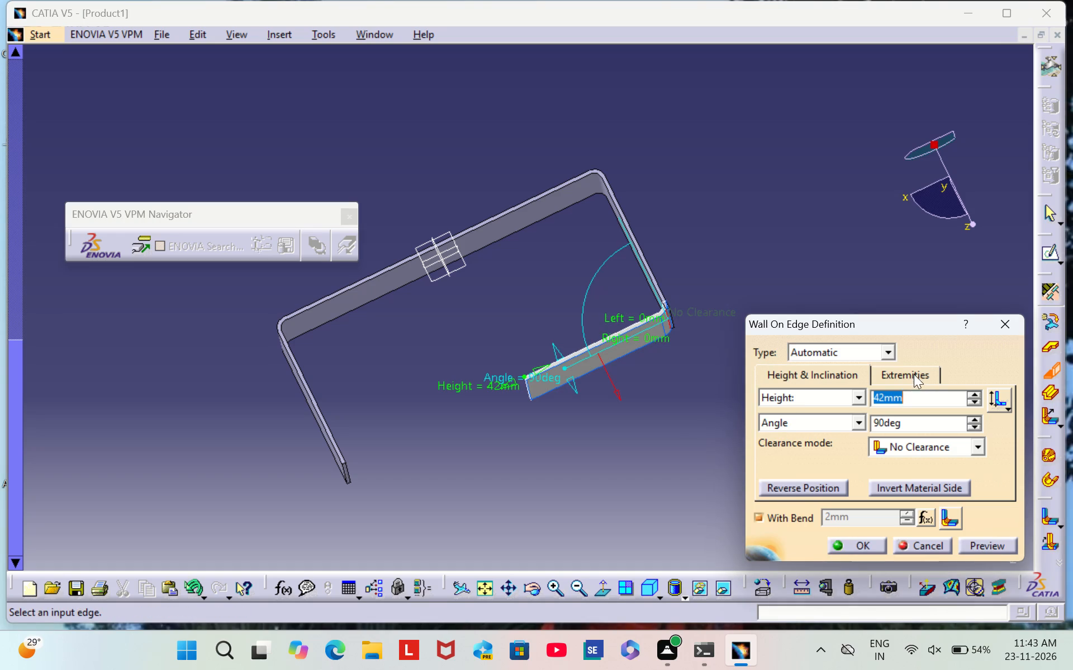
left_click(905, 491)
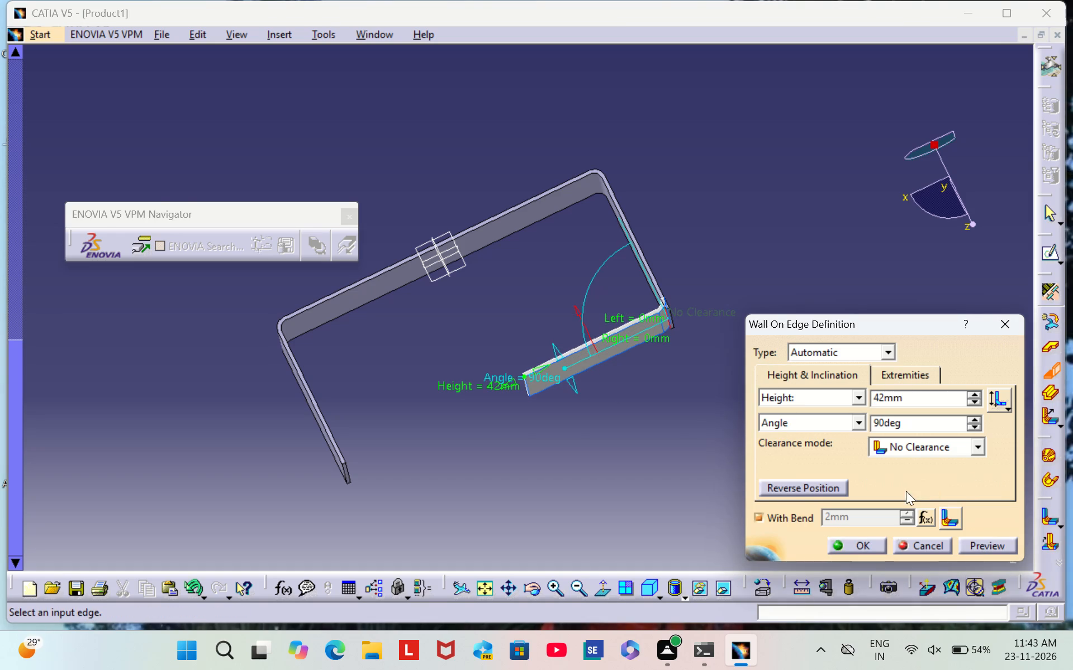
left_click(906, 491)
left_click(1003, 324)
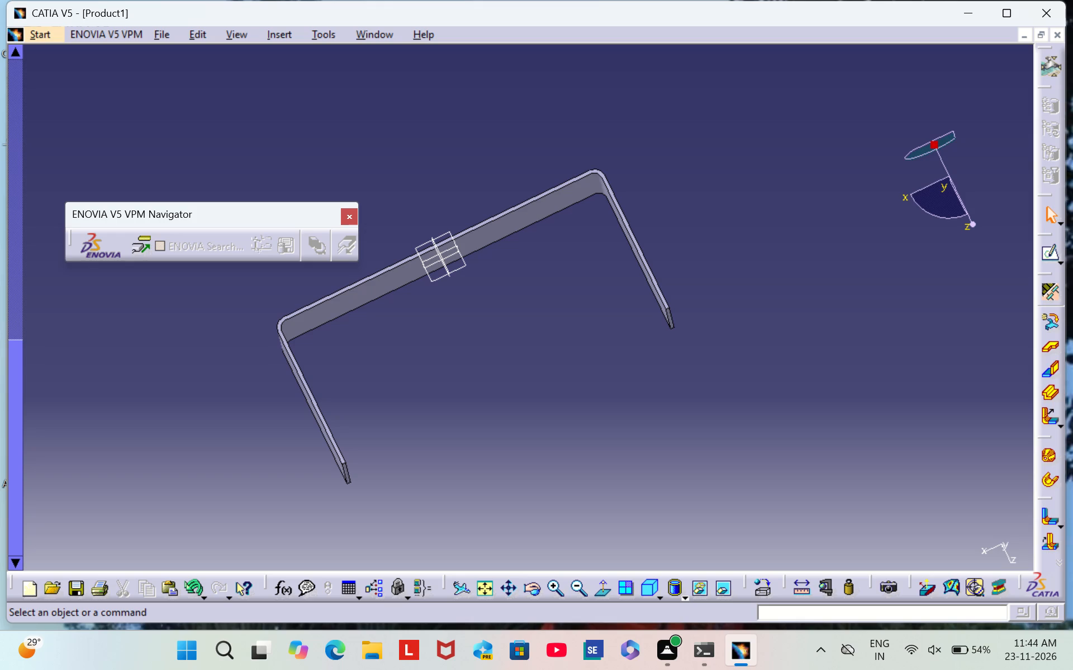
Start a Wall On Edge feature with bend and select the bottom edges of both end walls for outward flanges.
left_click(1048, 372)
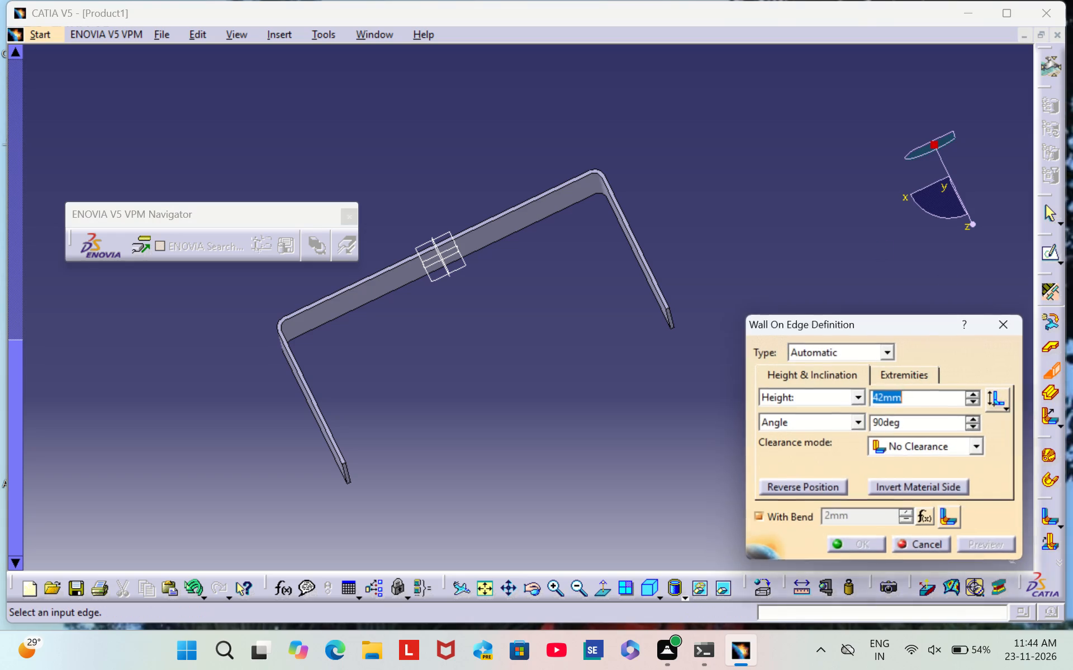
scroll(863, 231, "down", 1)
middle_click_drag(863, 231, 633, 288)
right_click_drag(863, 230, 633, 288)
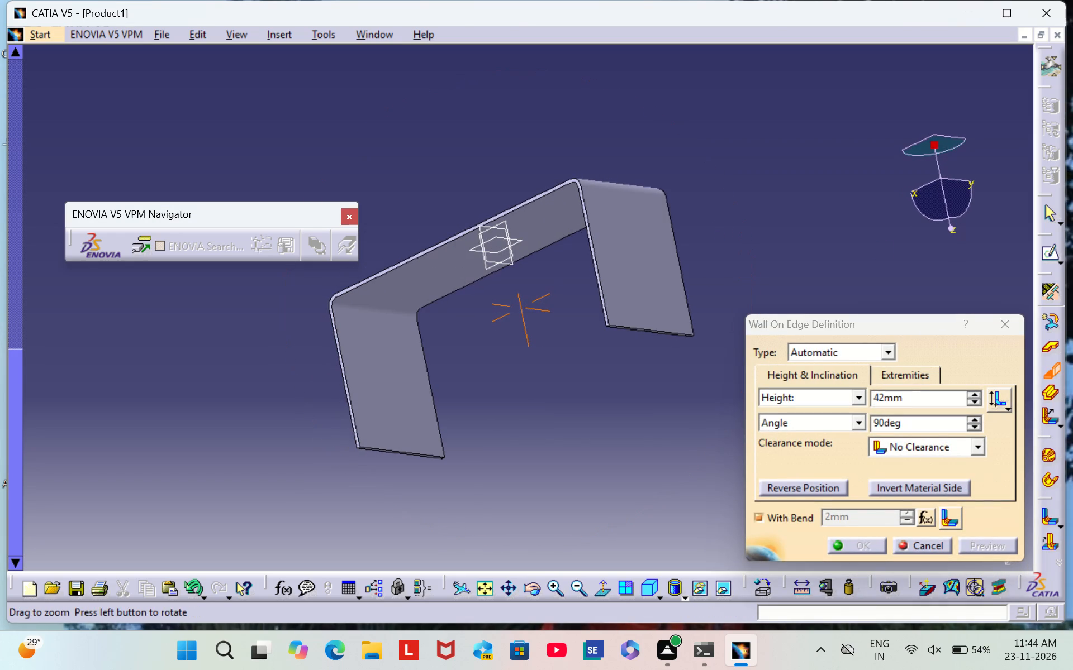
left_click(656, 328)
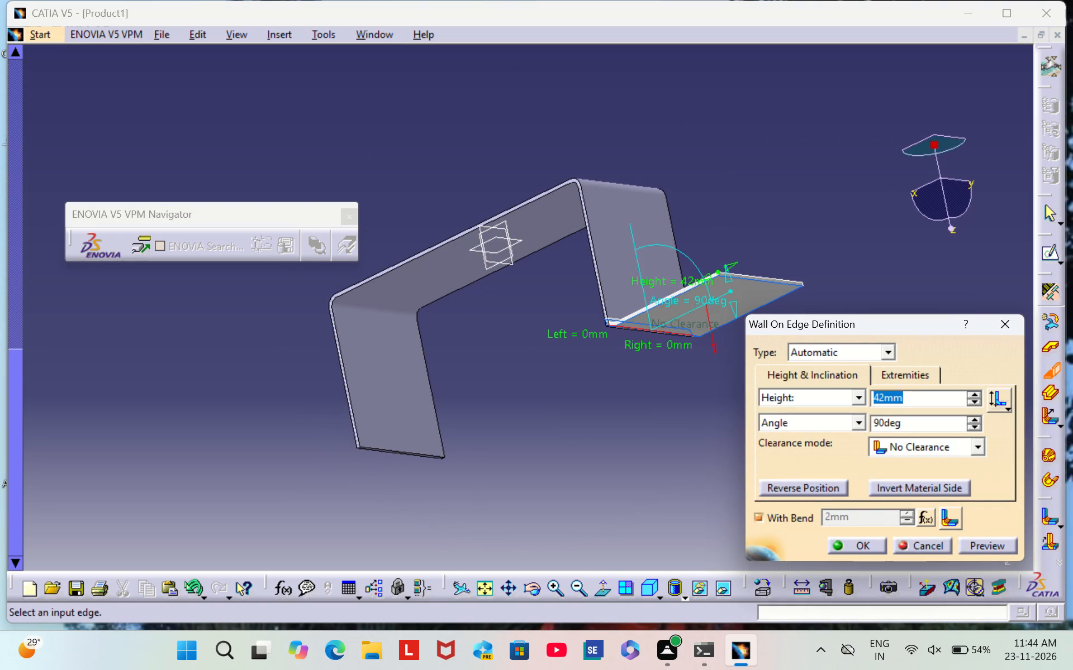
scroll(229, 341, "down", 2)
middle_click_drag(229, 339, 605, 295)
right_click_drag(230, 338, 602, 295)
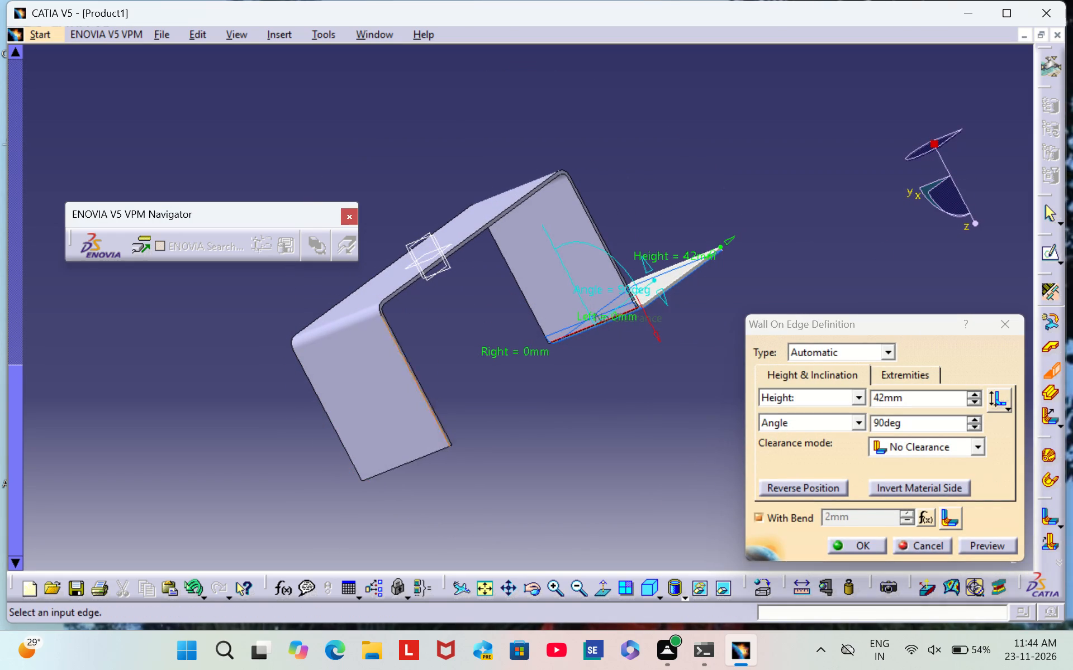
left_click(413, 460)
Check the direction of the two outward flanges and invert their material side.
middle_click_drag(782, 182, 696, 253)
scroll(782, 182, "down", 1)
right_click_drag(781, 183, 696, 253)
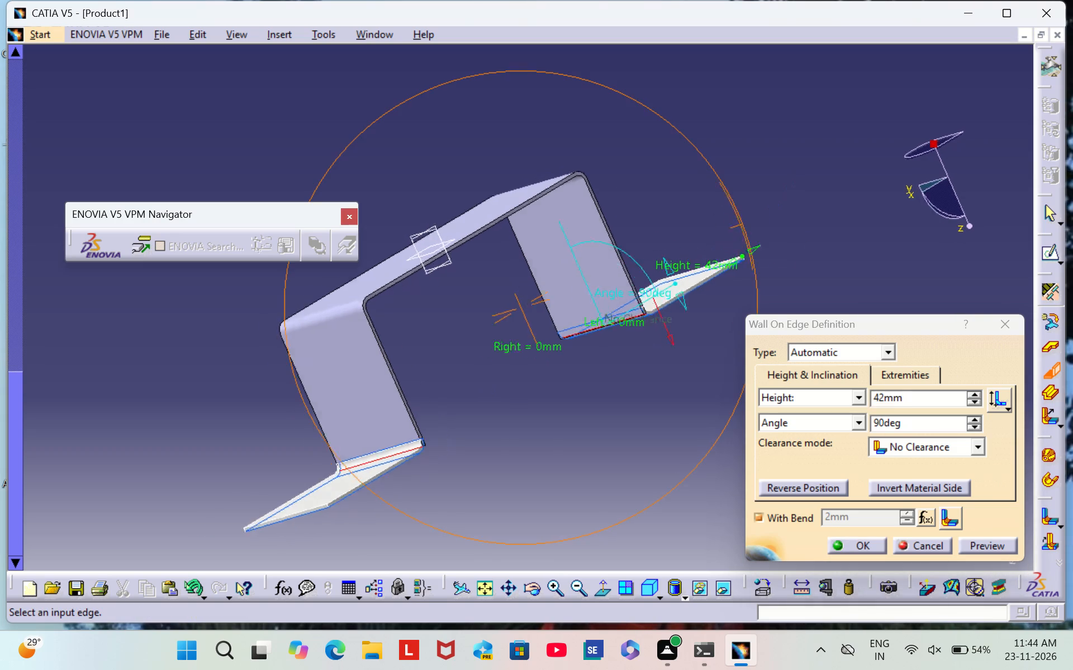
right_click_drag(696, 253, 571, 303)
middle_click_drag(696, 253, 571, 303)
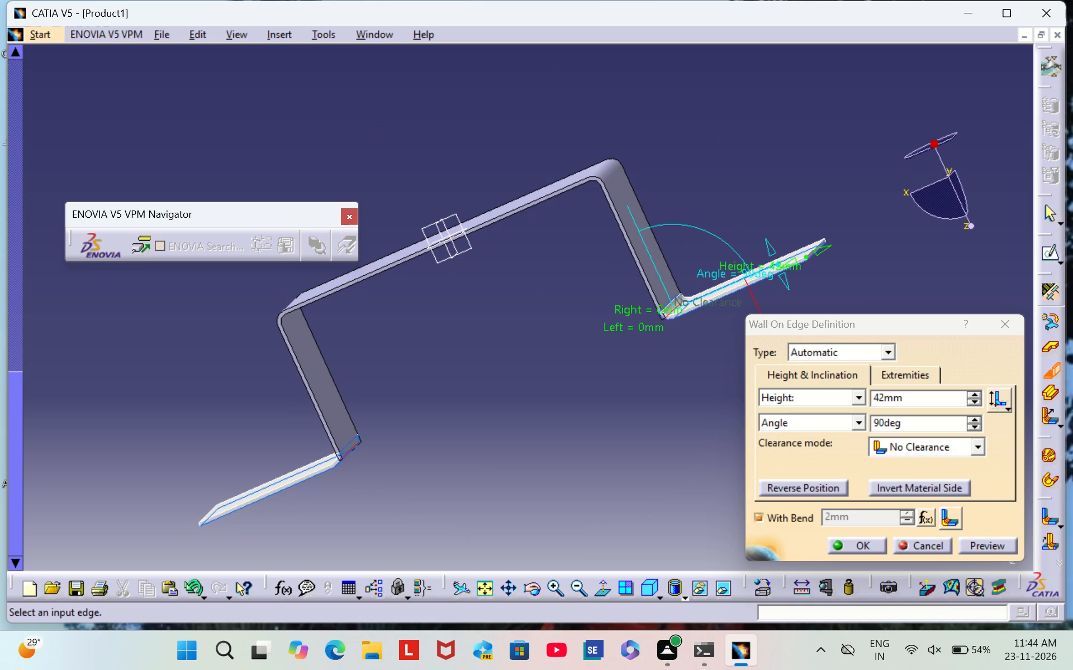
scroll(695, 346, "down", 1)
middle_click_drag(695, 346, 764, 241)
right_click_drag(695, 346, 764, 241)
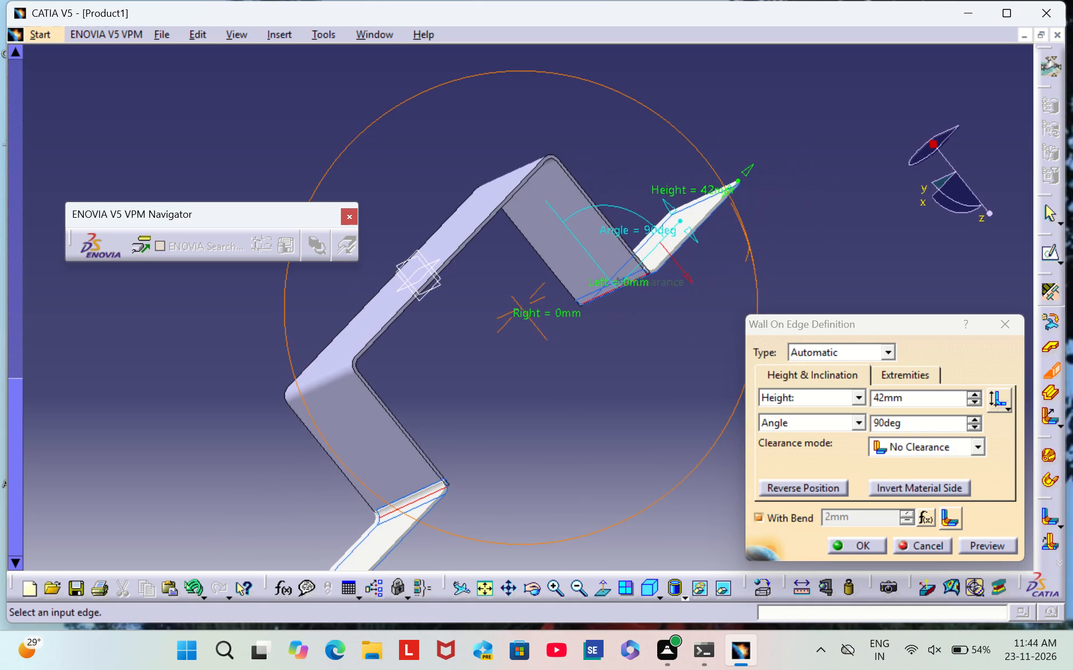
right_click_drag(764, 241, 638, 334)
middle_click_drag(764, 241, 638, 334)
left_click(923, 486)
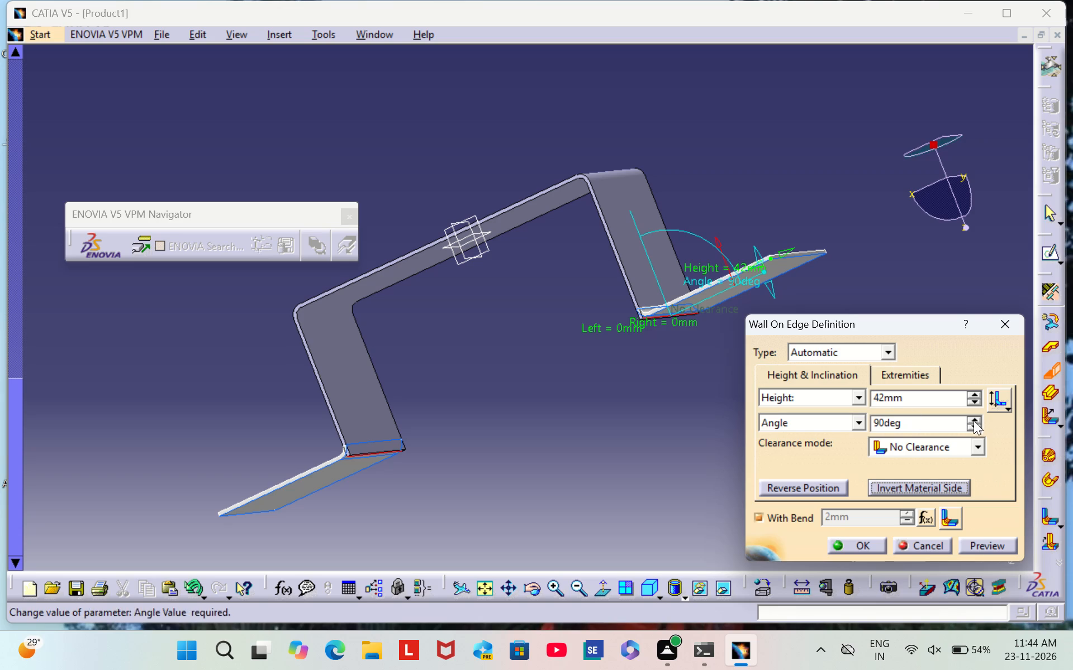
Set the height of the two outward flanges to 22 mm, using the fourth length type.
left_click(1005, 404)
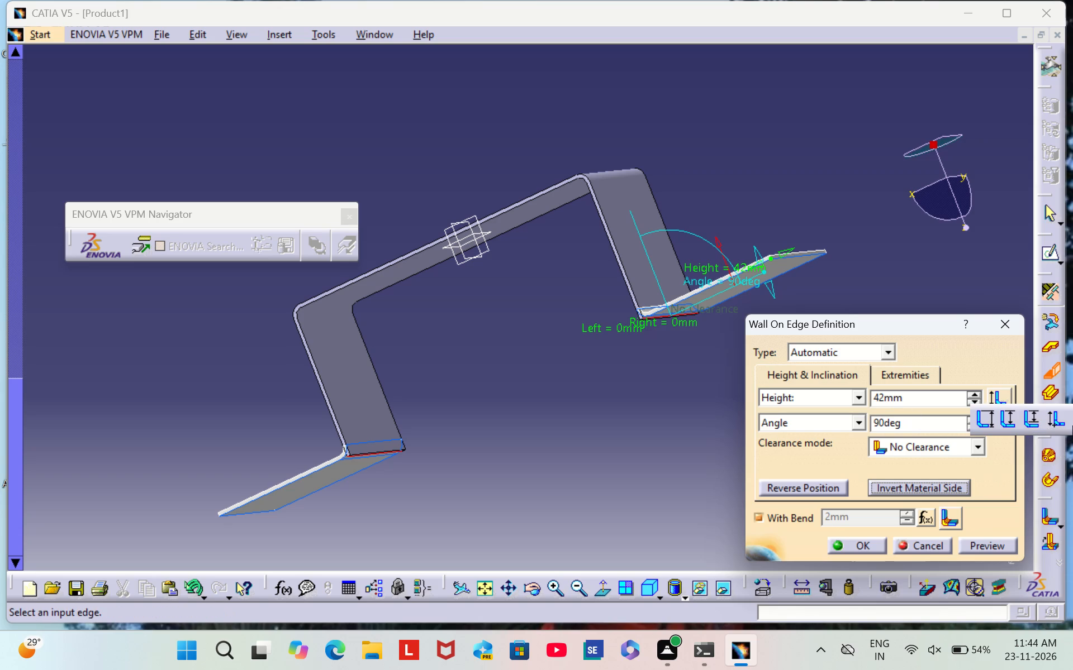
left_click(1060, 424)
left_click(910, 399)
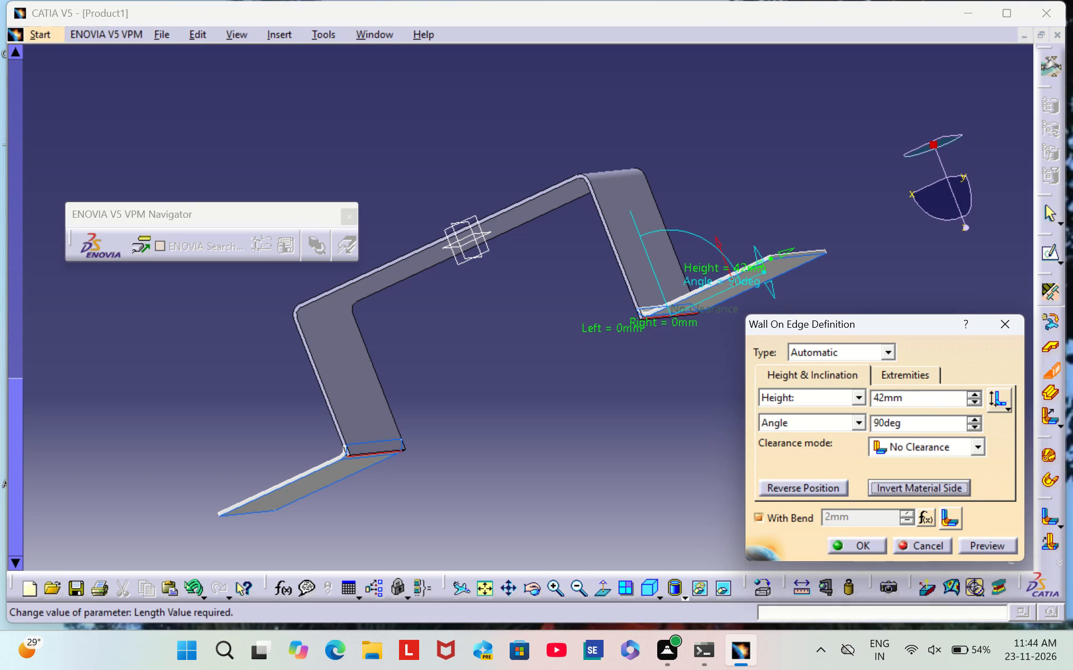
key("BackSpace")
key("BackSpace")
key("BackSpace")
key("BackSpace")
key("BackSpace")
key("BackSpace")
key("BackSpace")
key("BackSpace")
key("BackSpace")
key("BackSpace")
key("BackSpace")
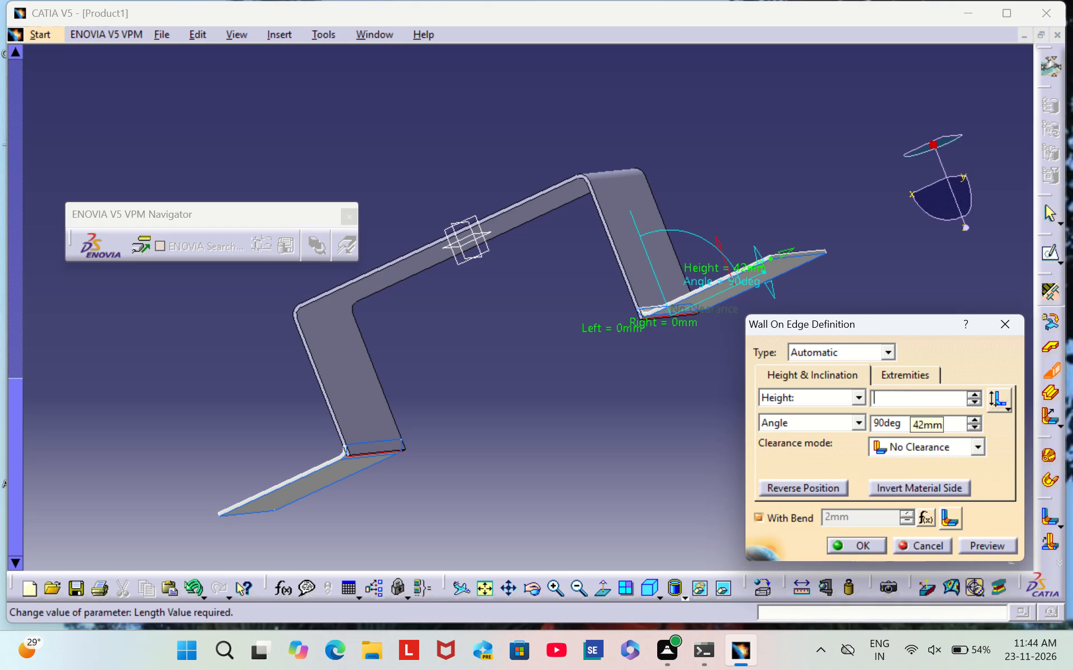
type("22")
Preview the two outward flanges, inspect them and create them at the feet of the end walls.
left_click(985, 544)
scroll(783, 218, "down", 1)
middle_click_drag(783, 218, 683, 324)
right_click_drag(778, 215, 683, 324)
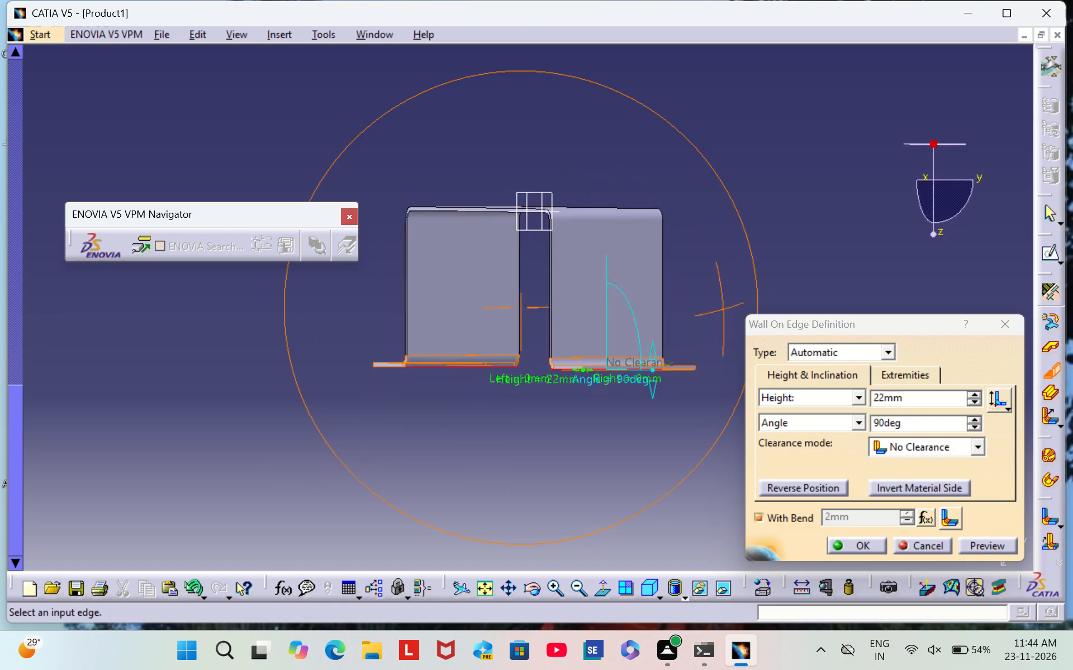
right_click_drag(683, 324, 799, 294)
middle_click_drag(683, 324, 799, 294)
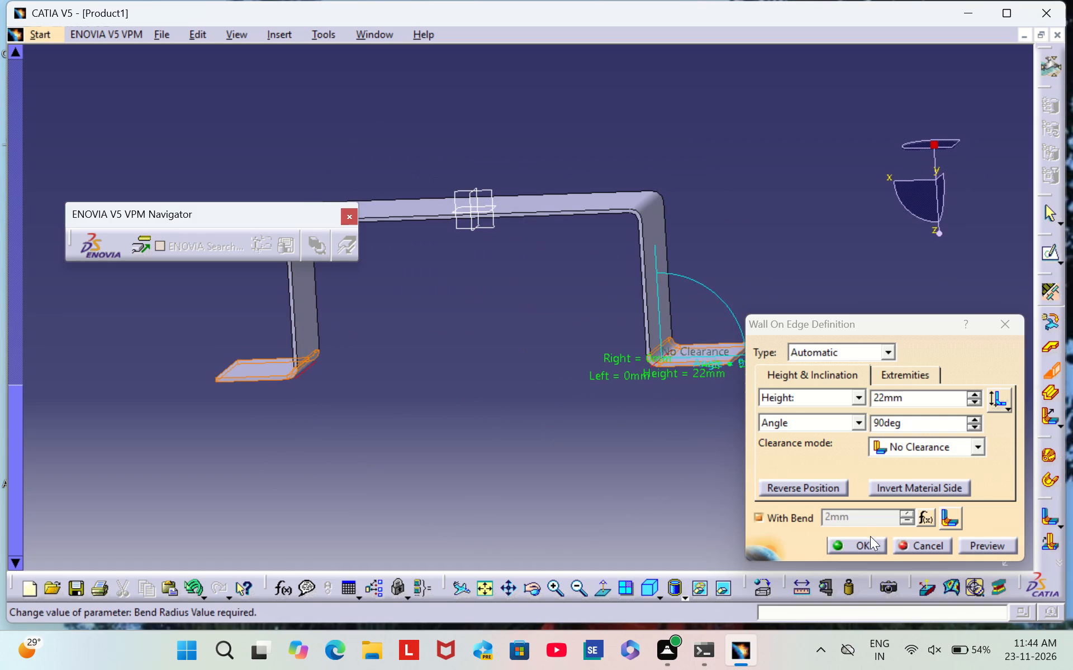
left_click(862, 545)
left_click(814, 210)
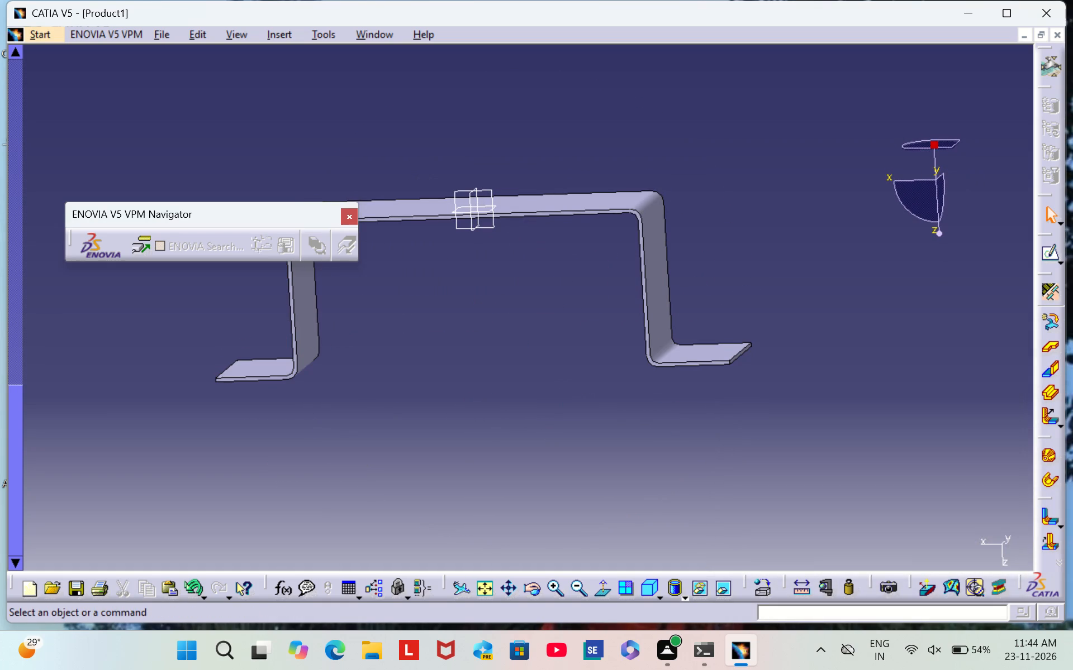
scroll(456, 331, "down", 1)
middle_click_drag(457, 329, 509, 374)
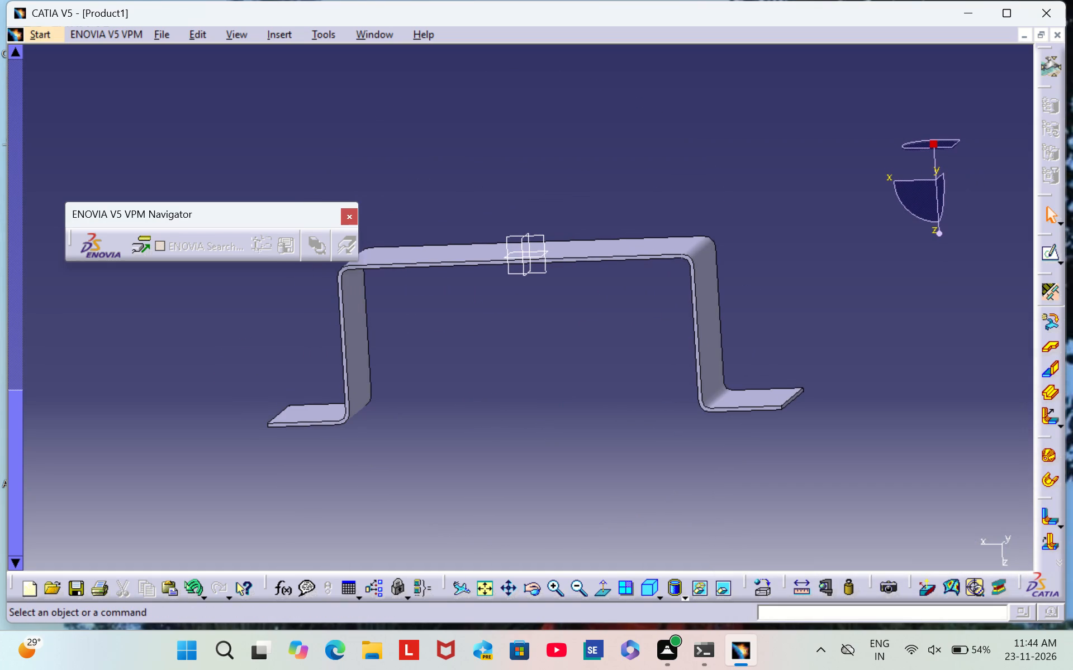
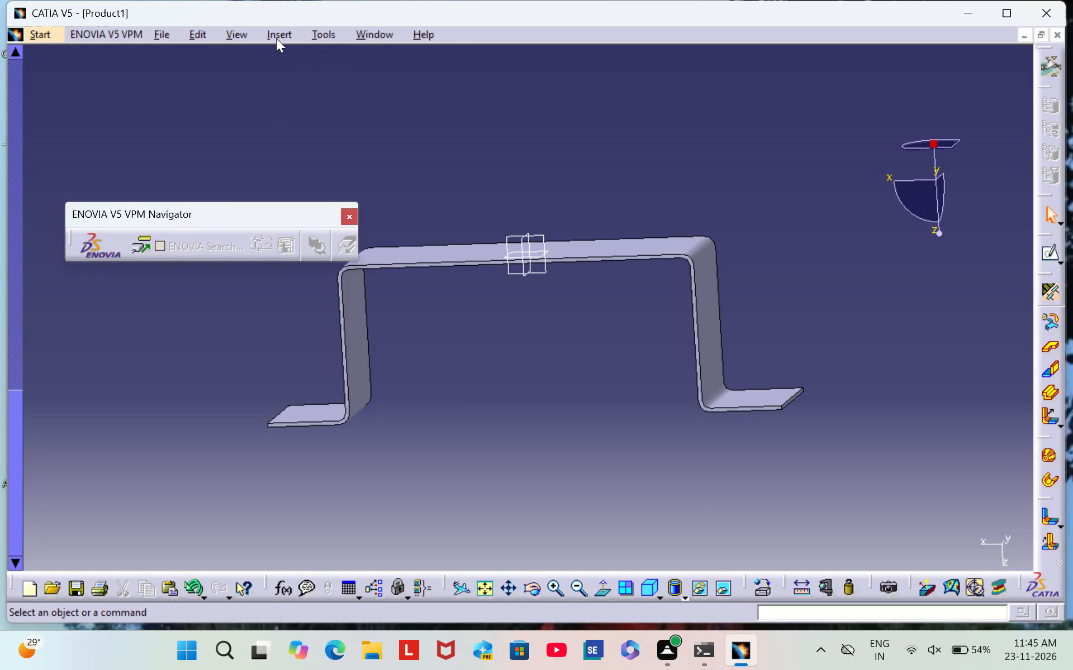
Start a Corner feature and select the two outer corner edges of the first outward flange.
left_click(274, 34)
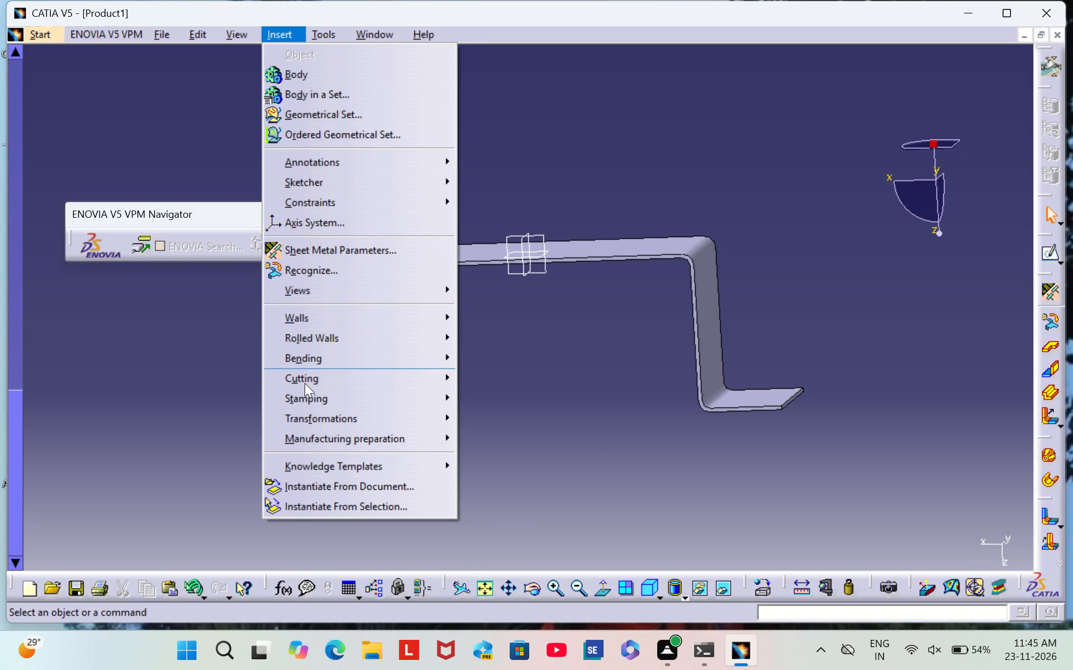
left_click(306, 384)
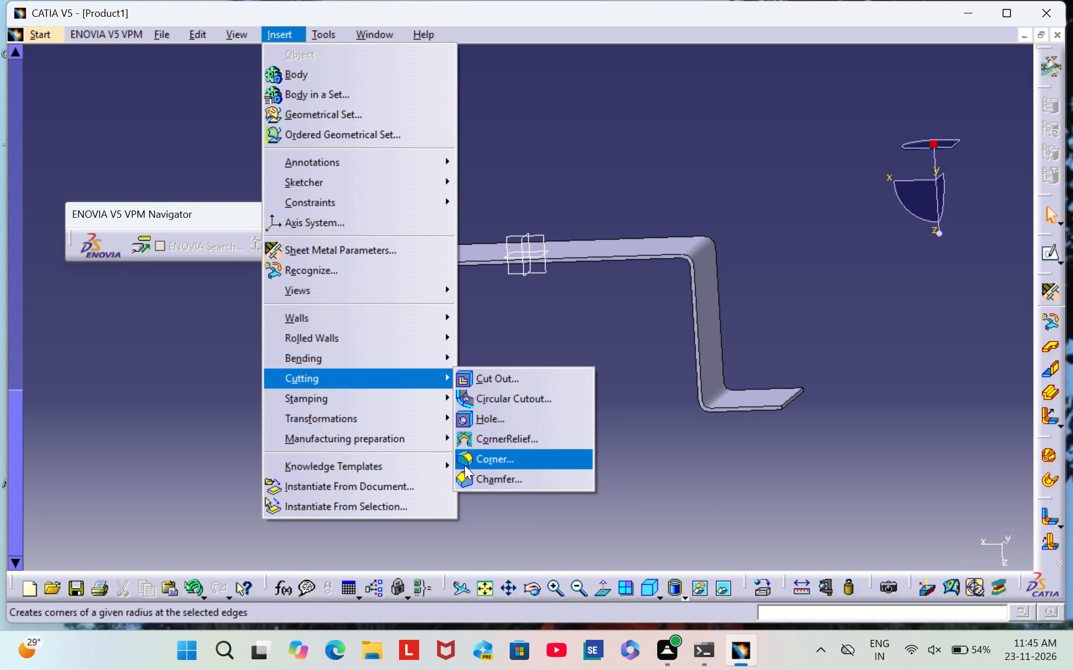
left_click(484, 457)
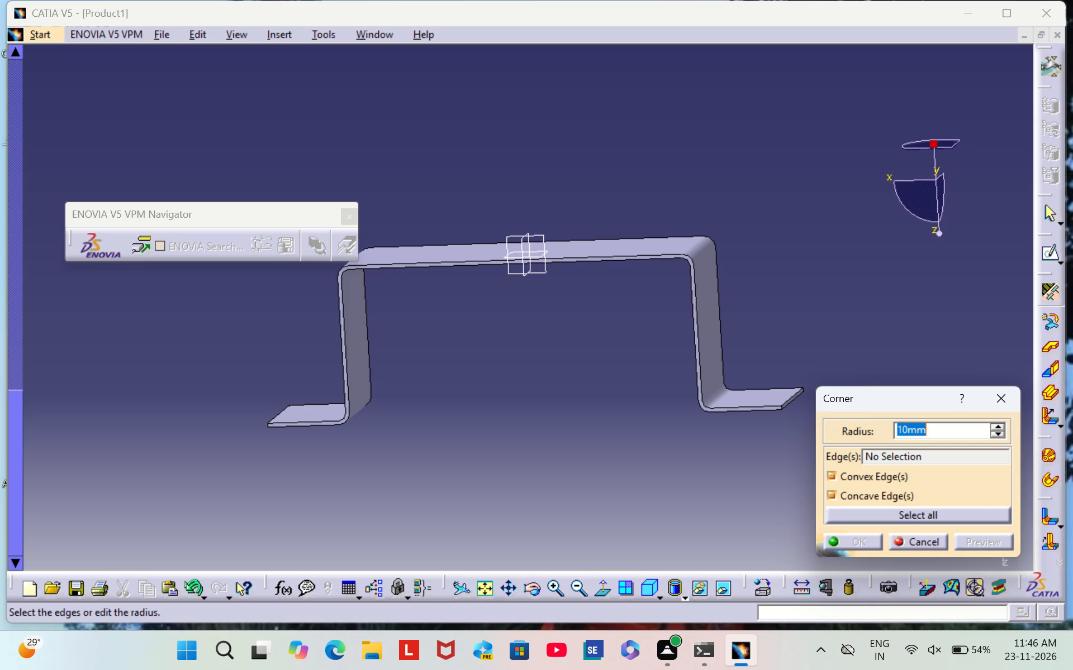
scroll(766, 308, "down", 2)
middle_click(766, 308)
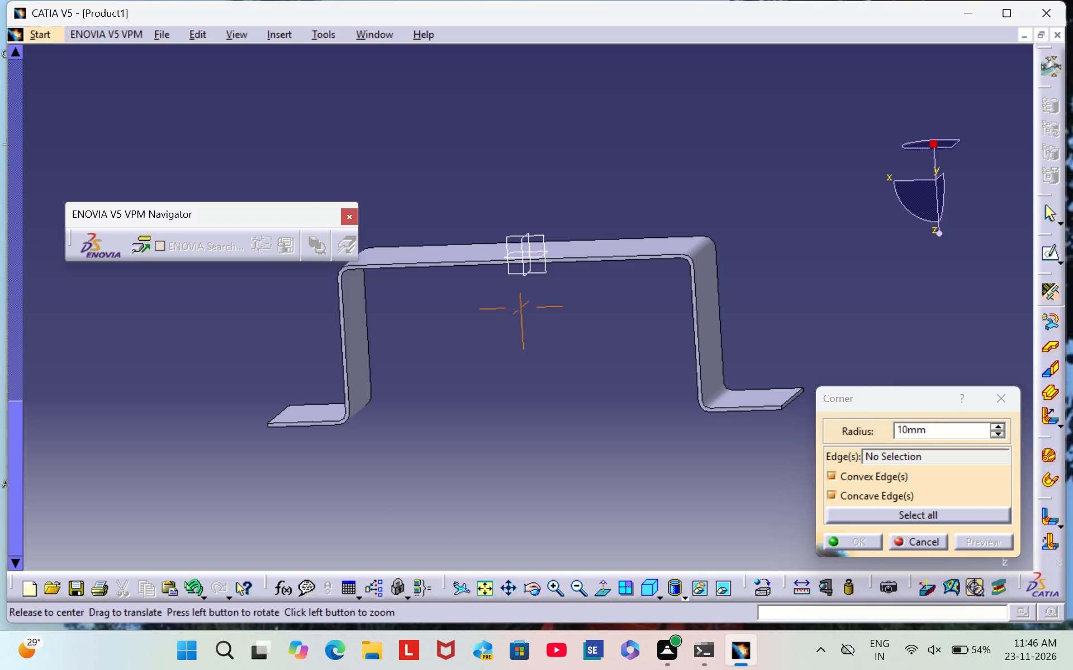
right_click_drag(766, 307, 650, 322)
middle_click_drag(761, 280, 517, 288)
scroll(761, 280, "down", 1)
right_click_drag(761, 280, 517, 288)
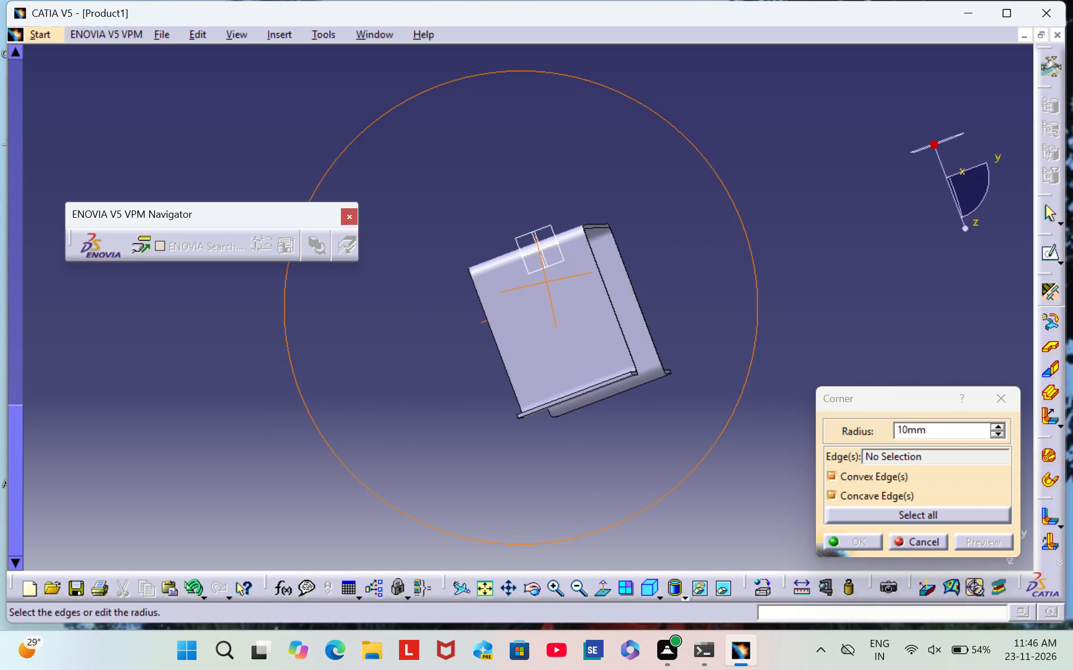
triple_click(554, 583)
triple_click(554, 583)
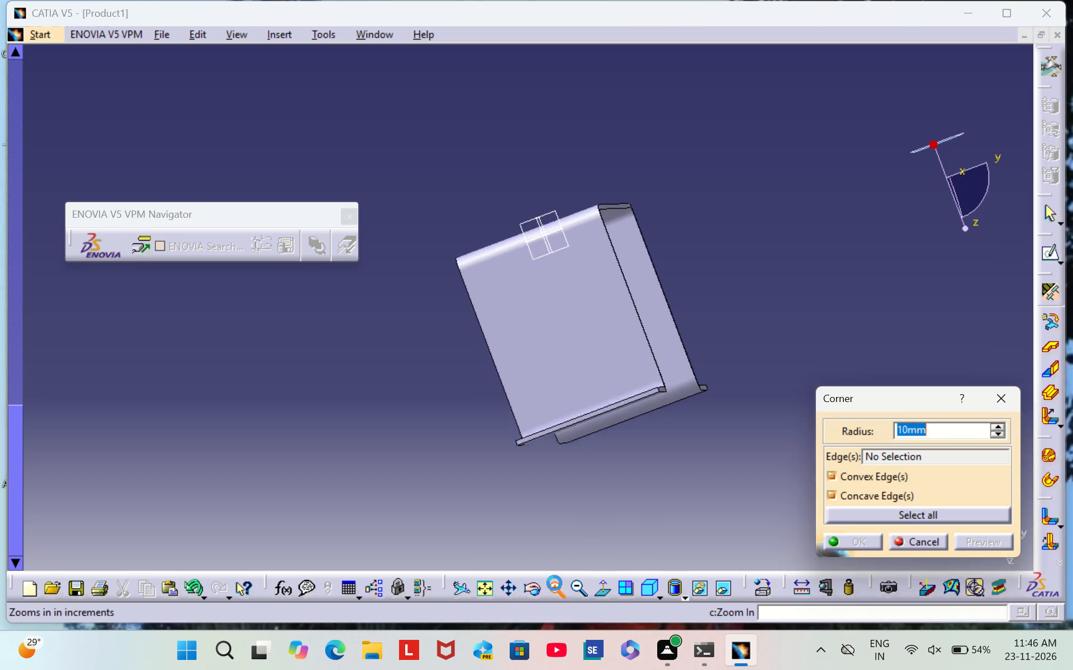
left_click(554, 577)
scroll(632, 503, "down", 1)
middle_click_drag(632, 502, 590, 347)
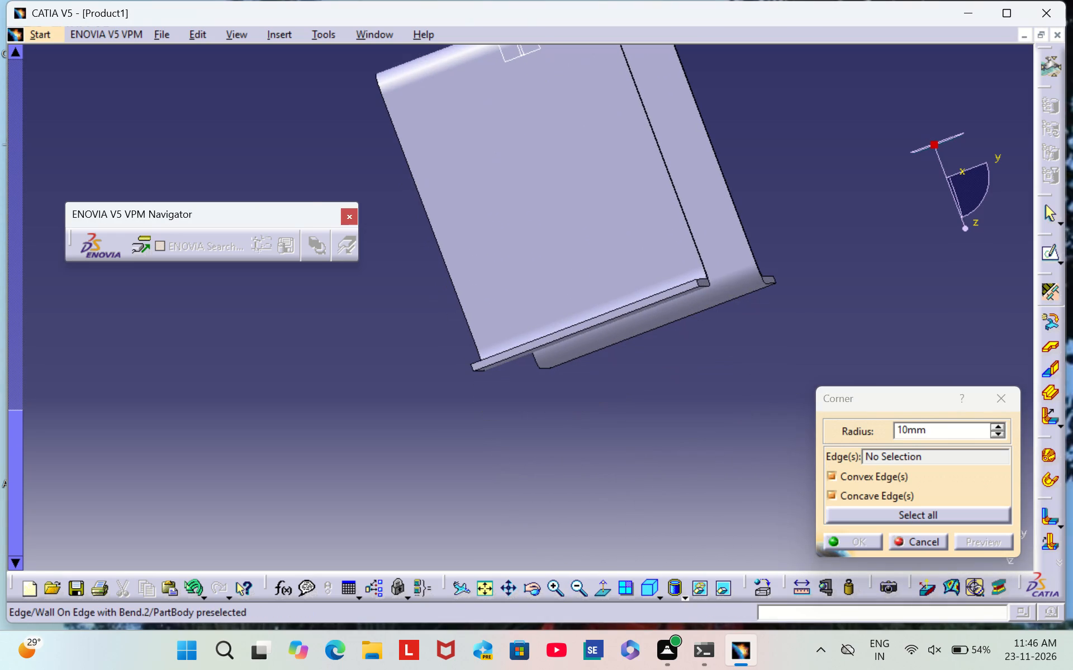
middle_click_drag(401, 452, 467, 448)
right_click_drag(401, 452, 467, 448)
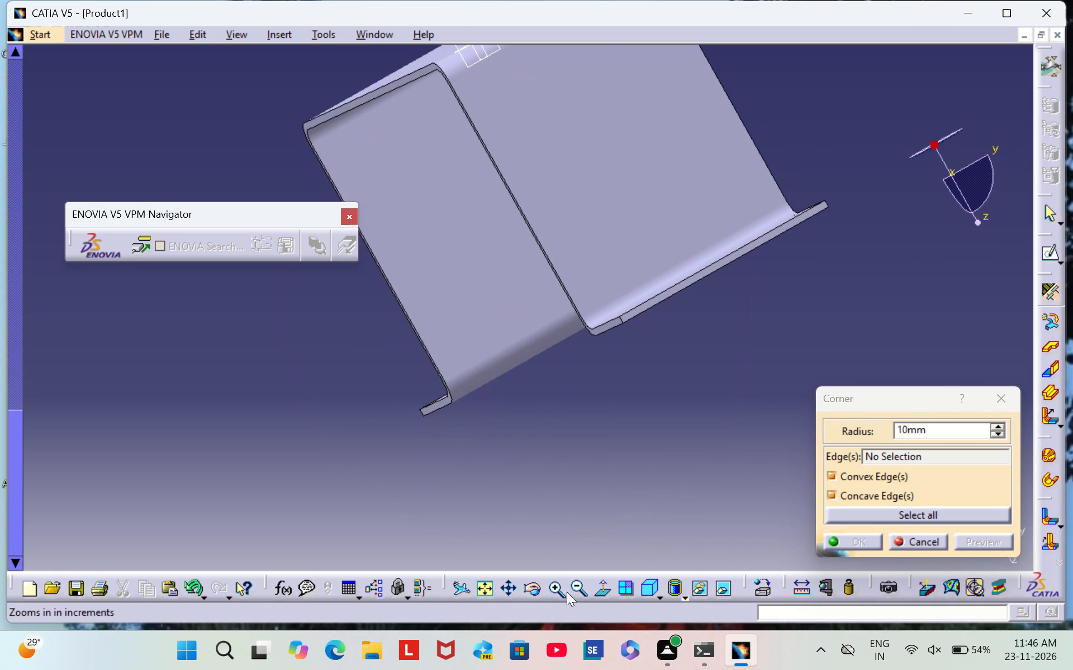
triple_click(554, 592)
double_click(554, 592)
scroll(664, 497, "down", 1)
middle_click_drag(664, 494, 594, 493)
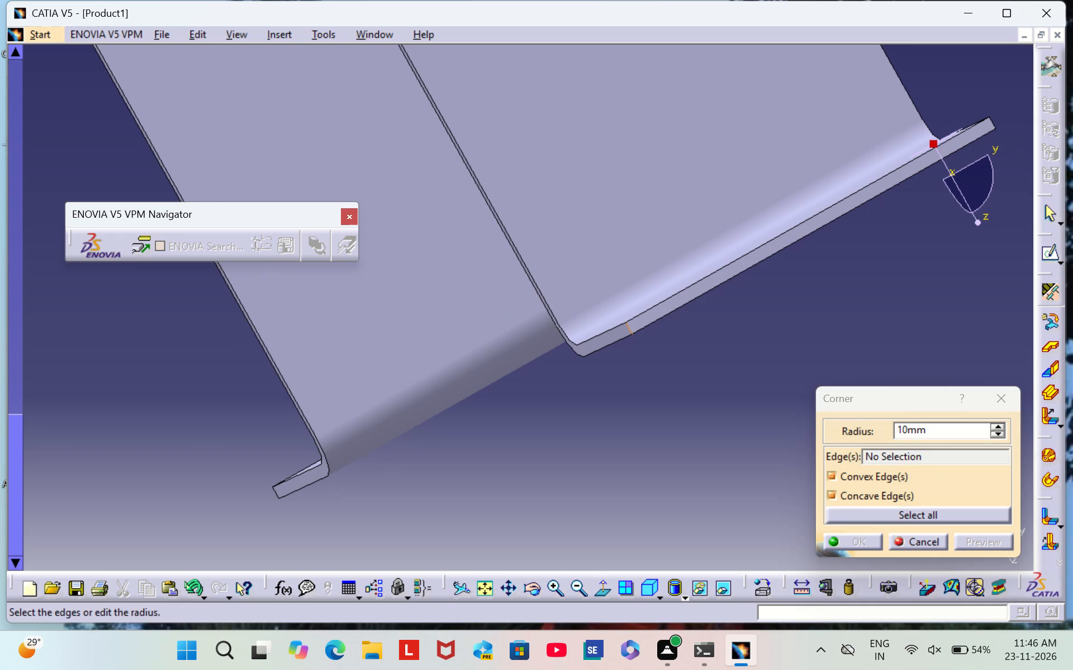
left_click(628, 331)
middle_click_drag(719, 341, 507, 456)
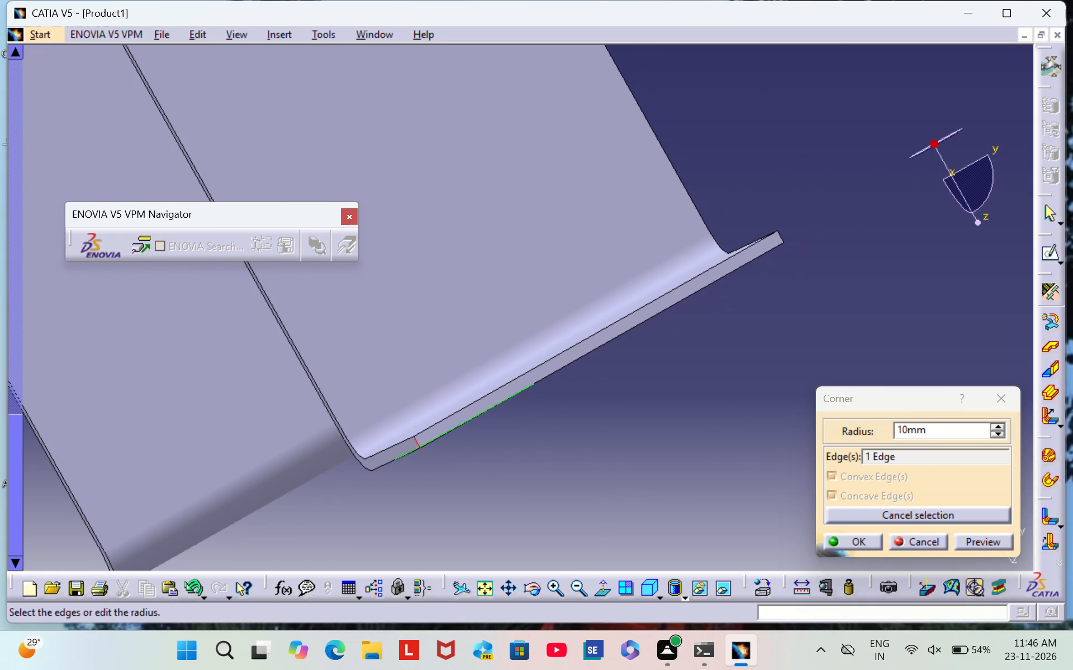
left_click(781, 236)
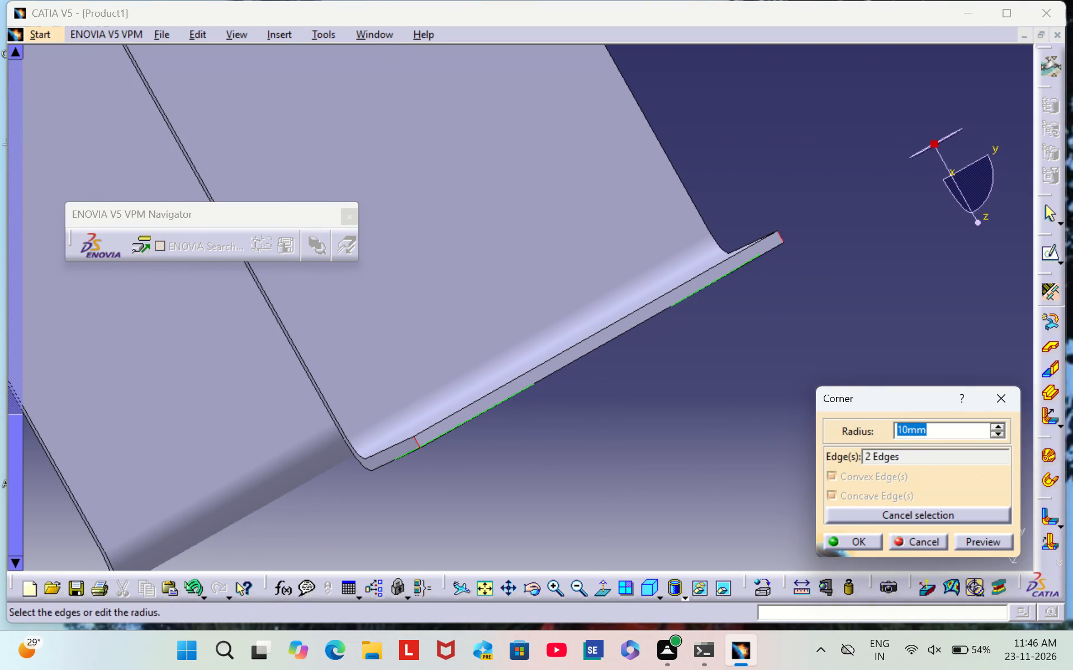
Add the two outer corner edges of the opposite outward flange to the Corner selection.
middle_click_drag(327, 480, 460, 361)
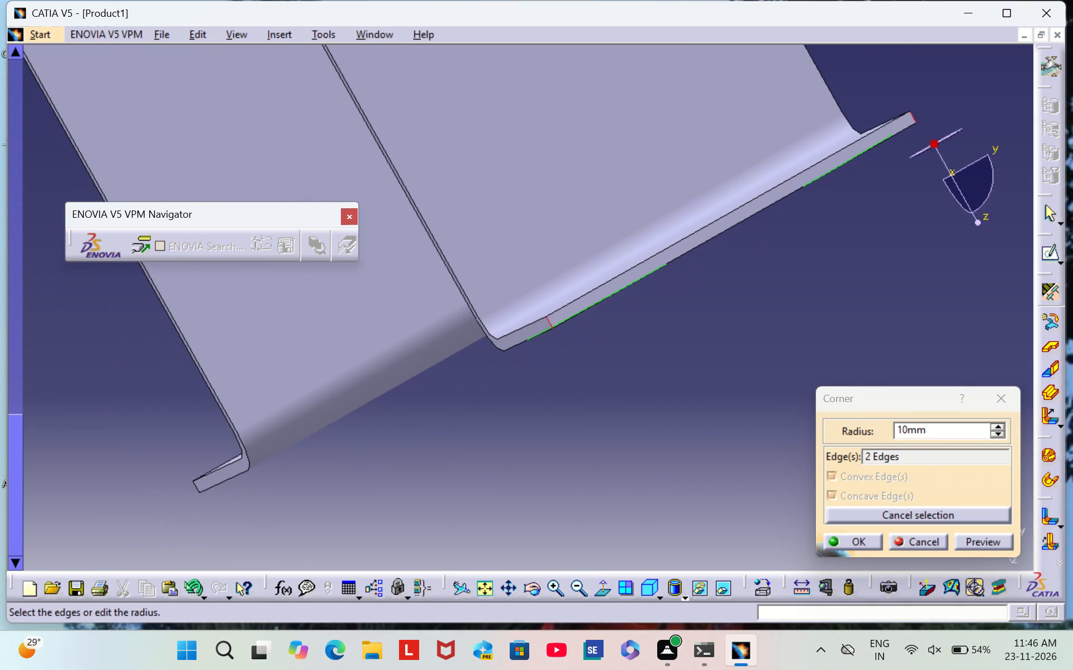
scroll(116, 444, "down", 1)
middle_click_drag(117, 443, 422, 363)
right_click_drag(120, 442, 422, 363)
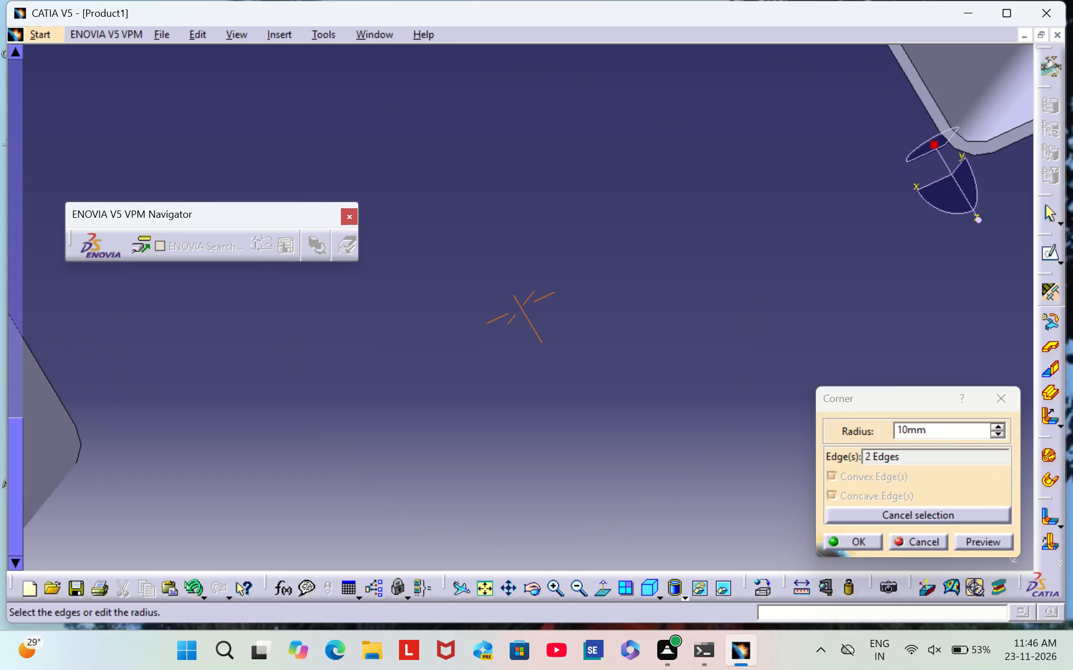
middle_click_drag(258, 454, 547, 286)
middle_click_drag(294, 464, 540, 363)
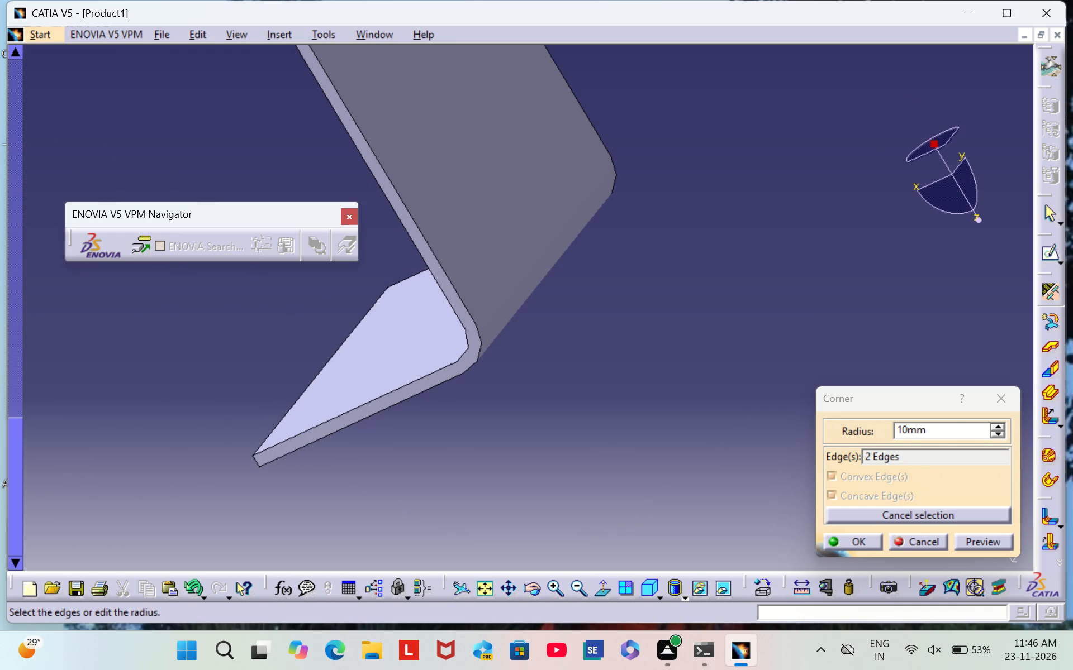
scroll(171, 431, "down", 2)
middle_click_drag(171, 429, 339, 405)
right_click_drag(171, 429, 339, 405)
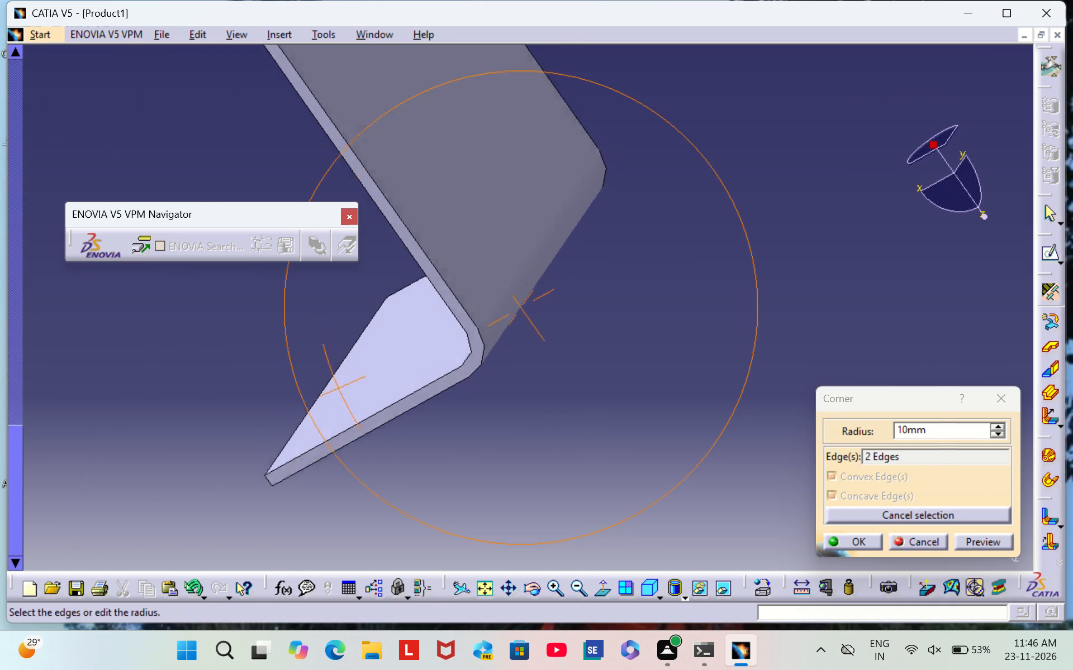
middle_click_drag(339, 405, 515, 391)
right_click_drag(339, 405, 515, 391)
middle_click_drag(456, 514, 639, 322)
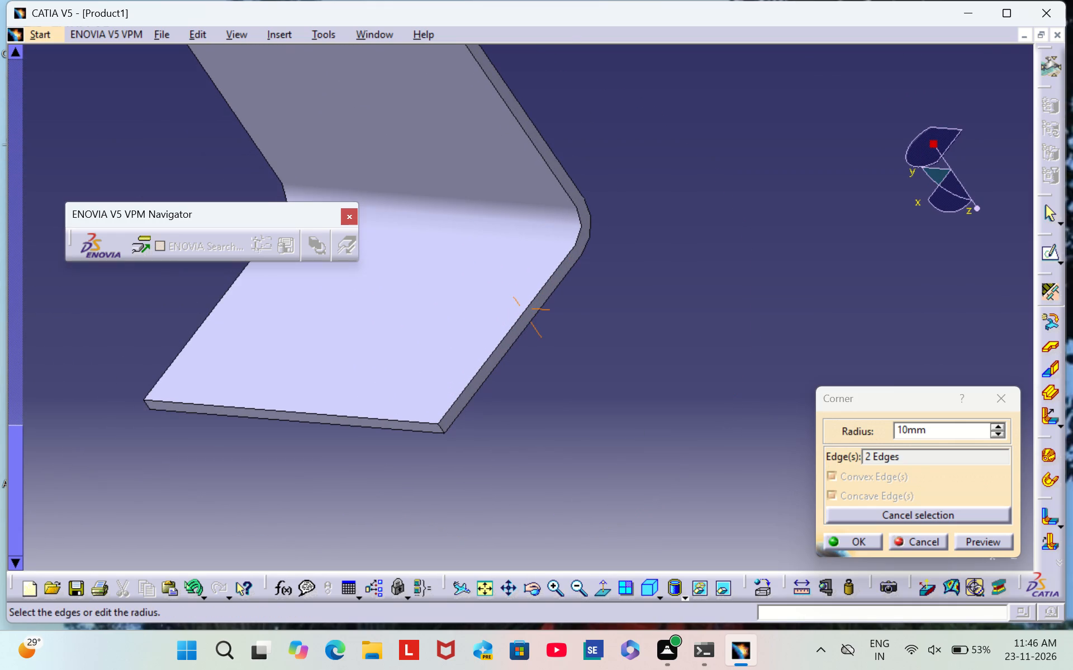
left_click(441, 433)
middle_click_drag(211, 462, 289, 460)
scroll(211, 461, "down", 1)
right_click_drag(211, 461, 289, 460)
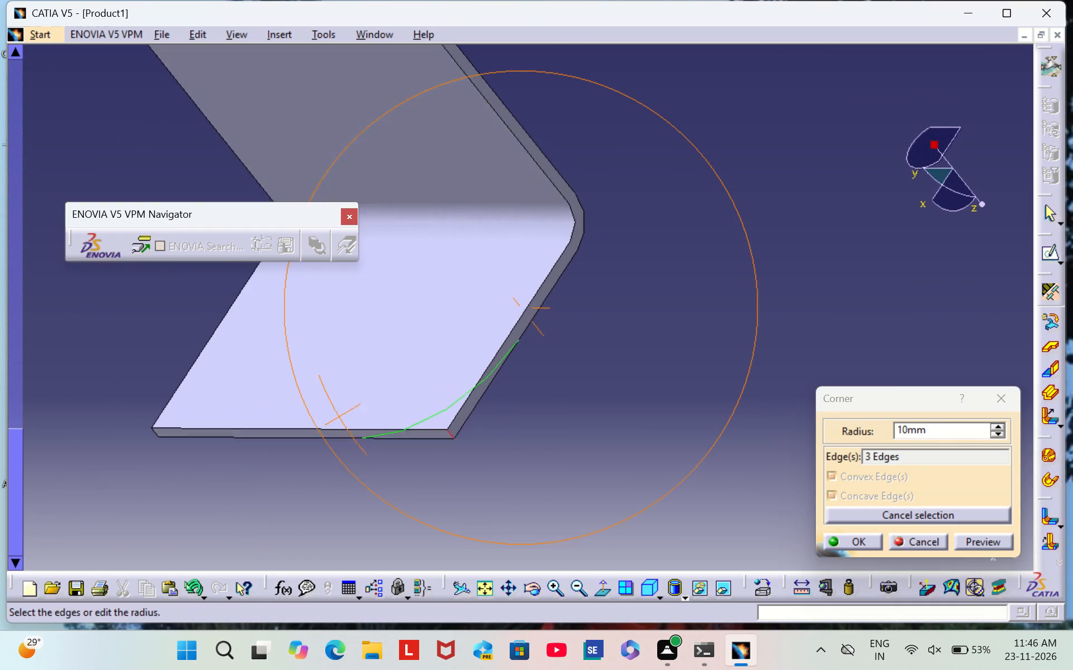
right_click_drag(289, 460, 597, 400)
middle_click_drag(289, 460, 601, 399)
middle_click_drag(589, 493, 662, 305)
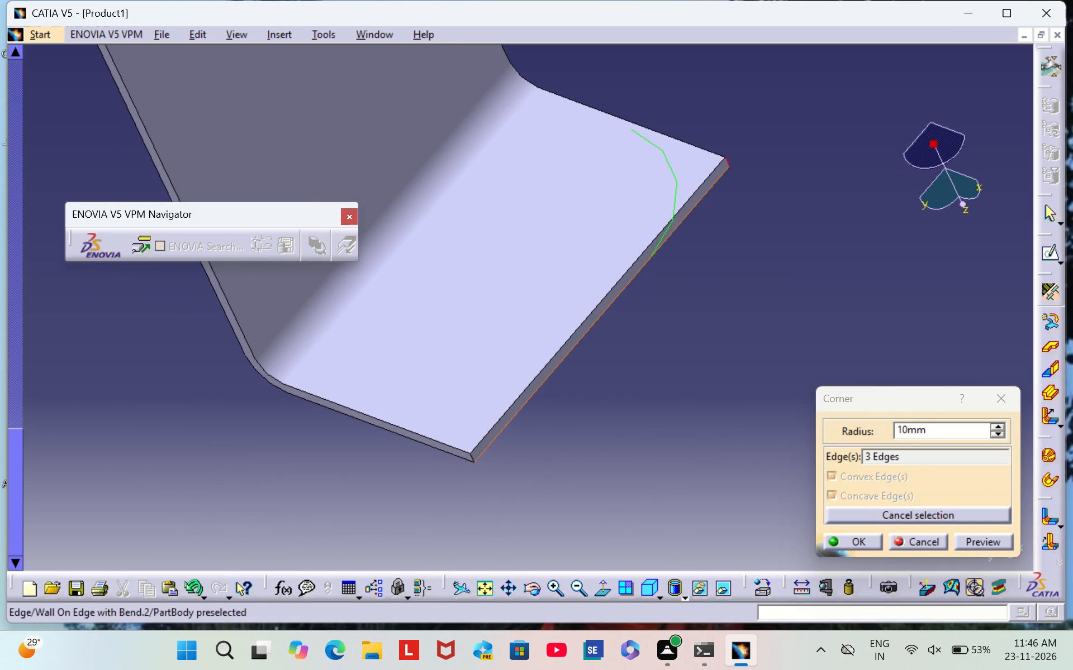
double_click(550, 594)
double_click(550, 586)
scroll(539, 515, "down", 1)
middle_click_drag(539, 515, 535, 457)
right_click_drag(539, 511, 535, 457)
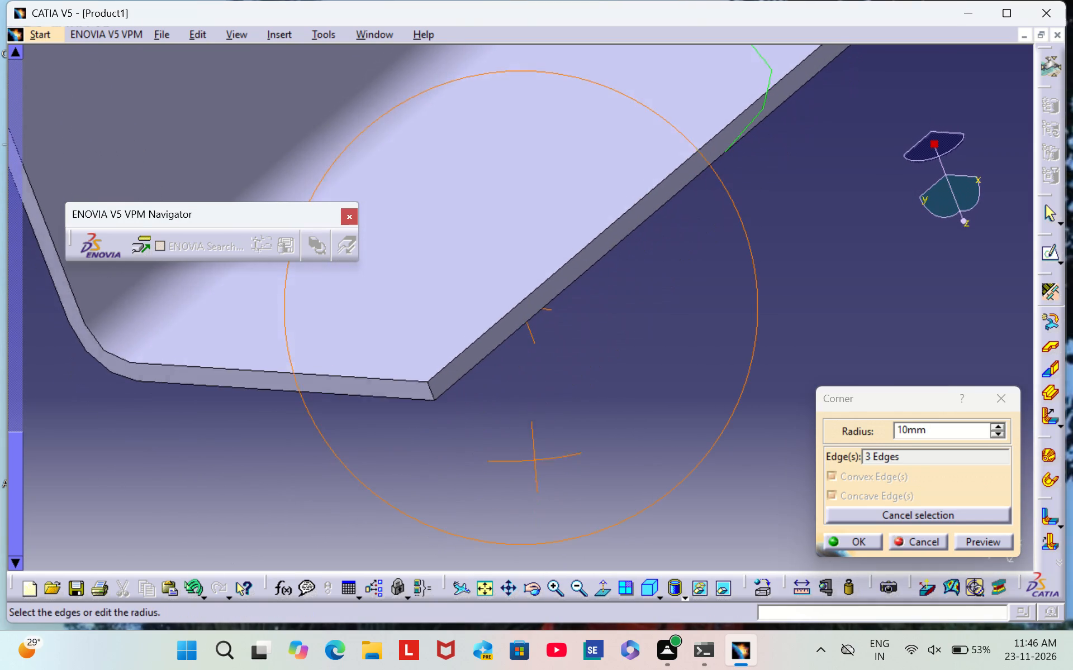
right_click_drag(535, 457, 535, 456)
middle_click_drag(535, 457, 535, 456)
left_click(430, 379)
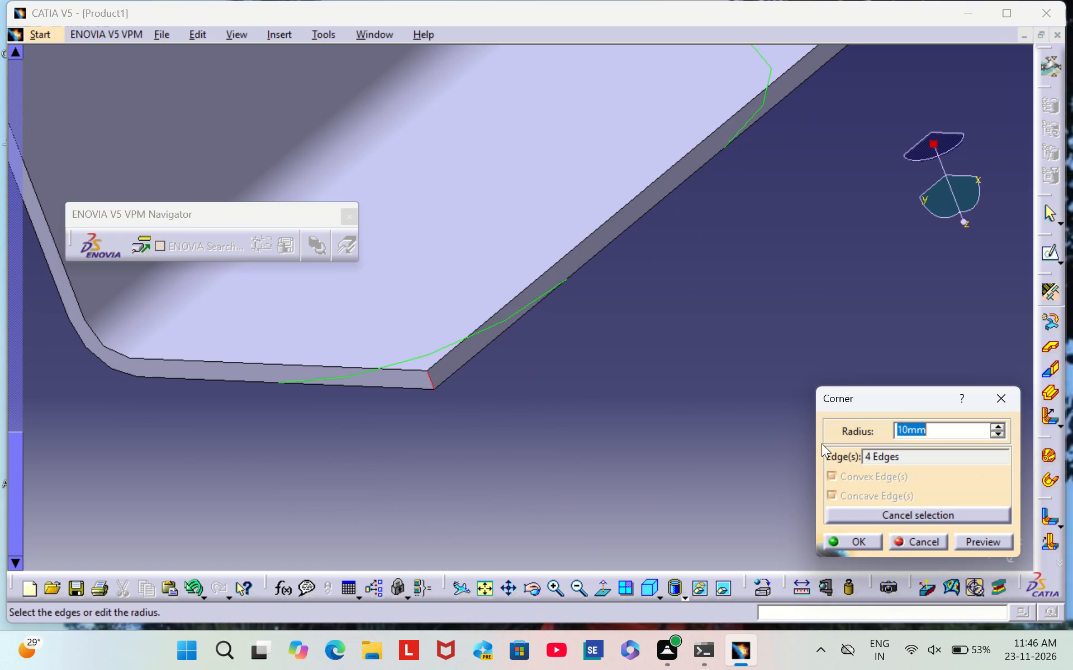
Set the corner radius to 7 mm, preview it and create the rounded corners on both outward flanges.
key("BackSpace")
key("7")
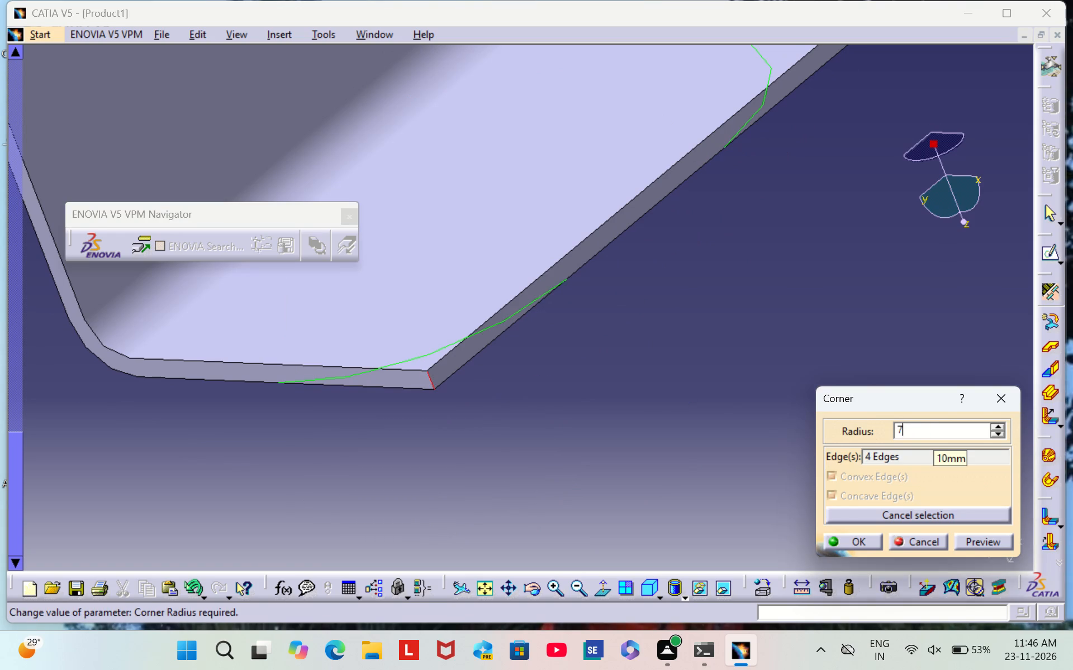
left_click(851, 541)
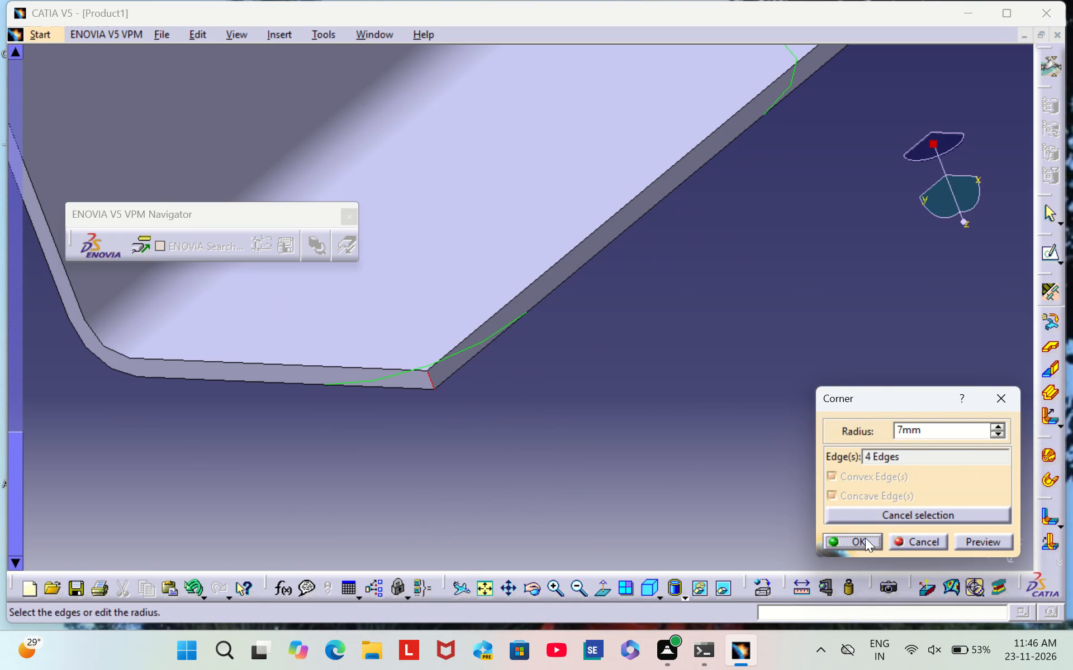
left_click(986, 539)
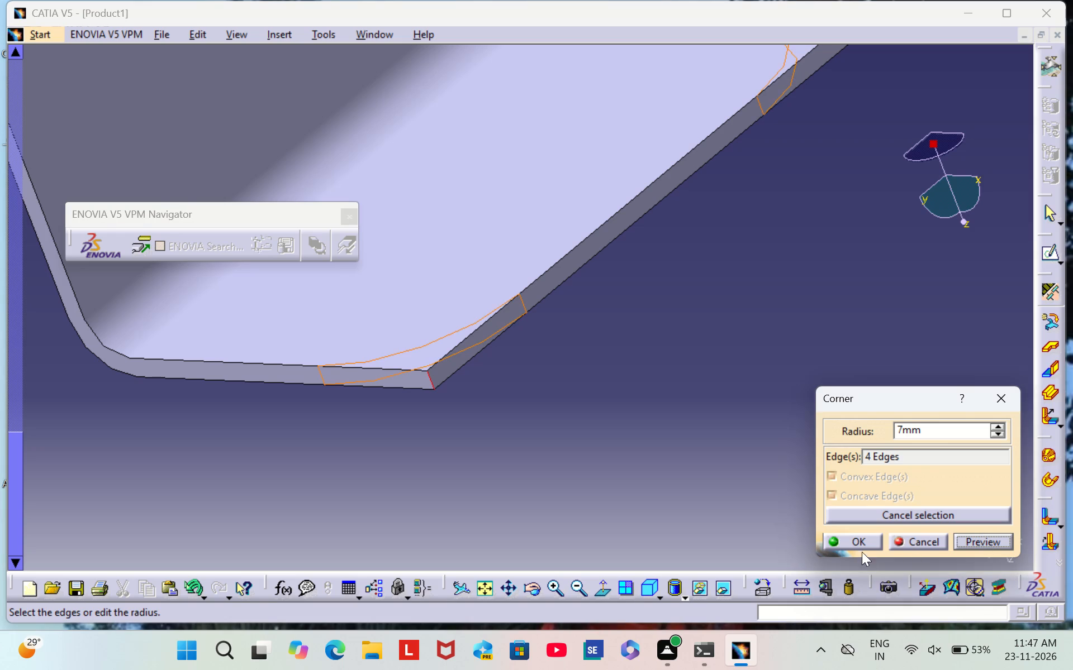
left_click(852, 537)
left_click(595, 368)
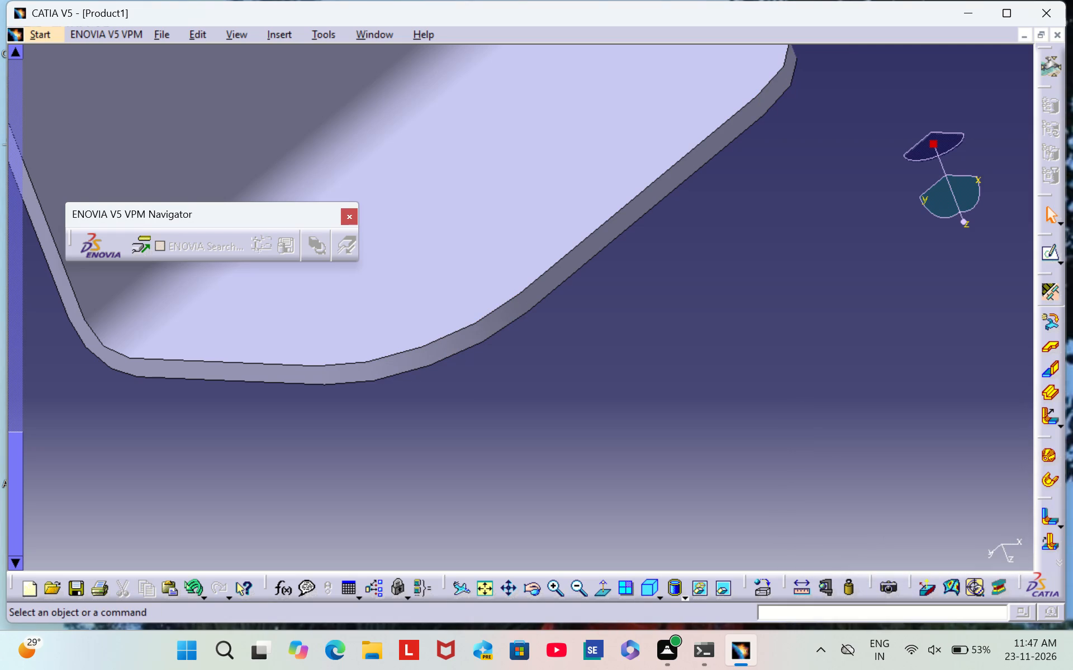
Inspect the whole bracket from several directions, including the isometric view, checking the rounded corners on both flanges.
triple_click(579, 588)
triple_click(579, 588)
triple_click(579, 588)
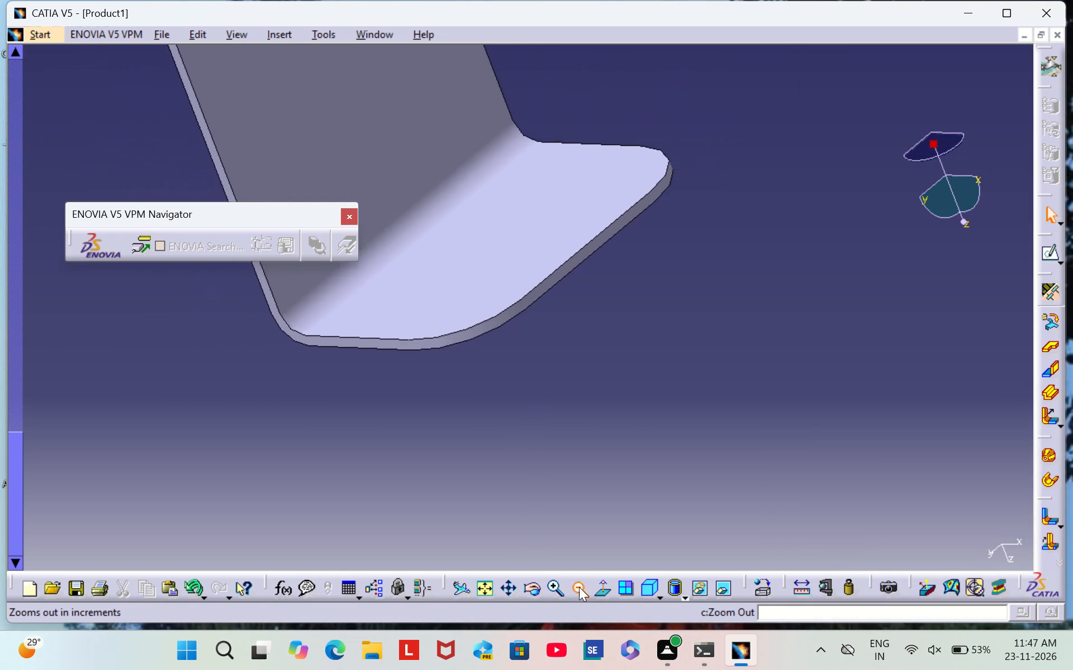
triple_click(579, 587)
triple_click(579, 586)
triple_click(579, 586)
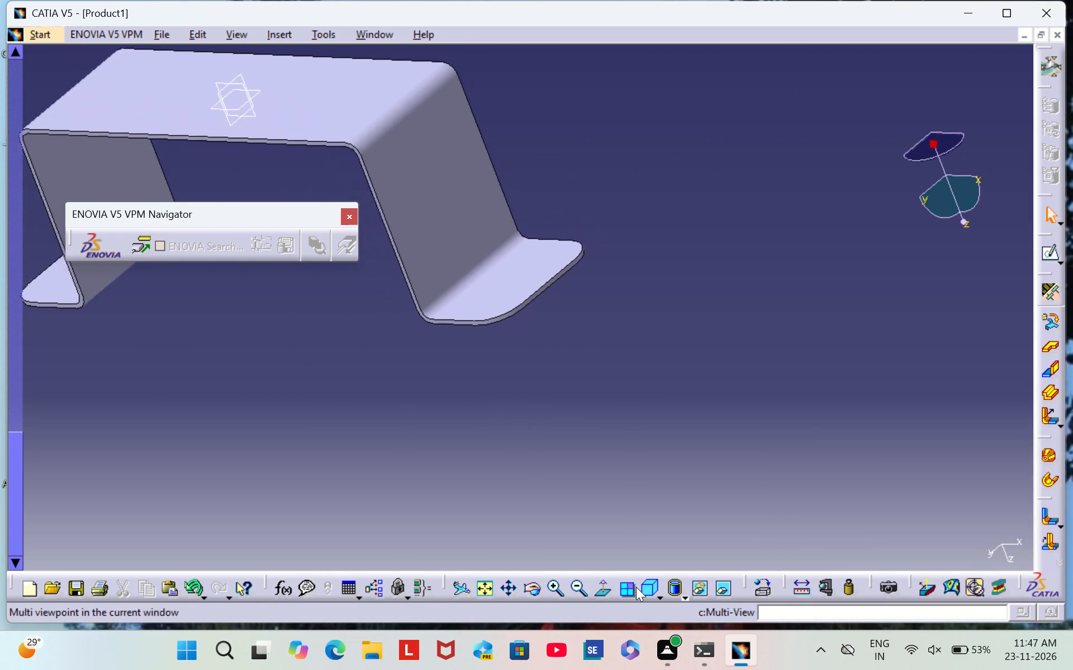
left_click(646, 596)
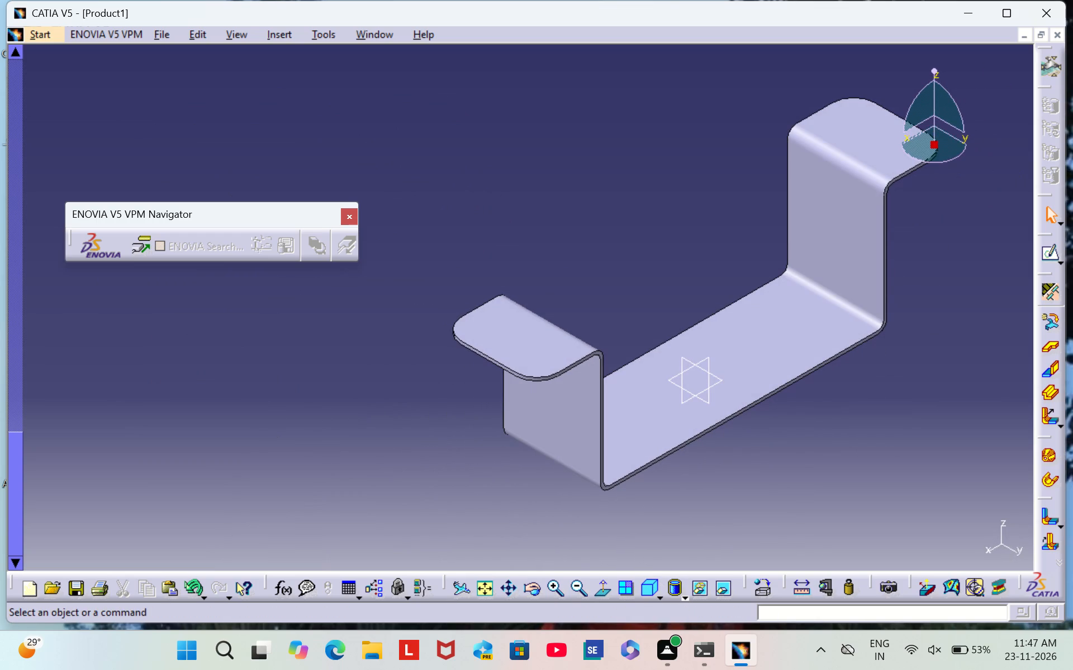
scroll(907, 257, "down", 1)
middle_click_drag(907, 257, 196, 269)
right_click_drag(907, 255, 196, 267)
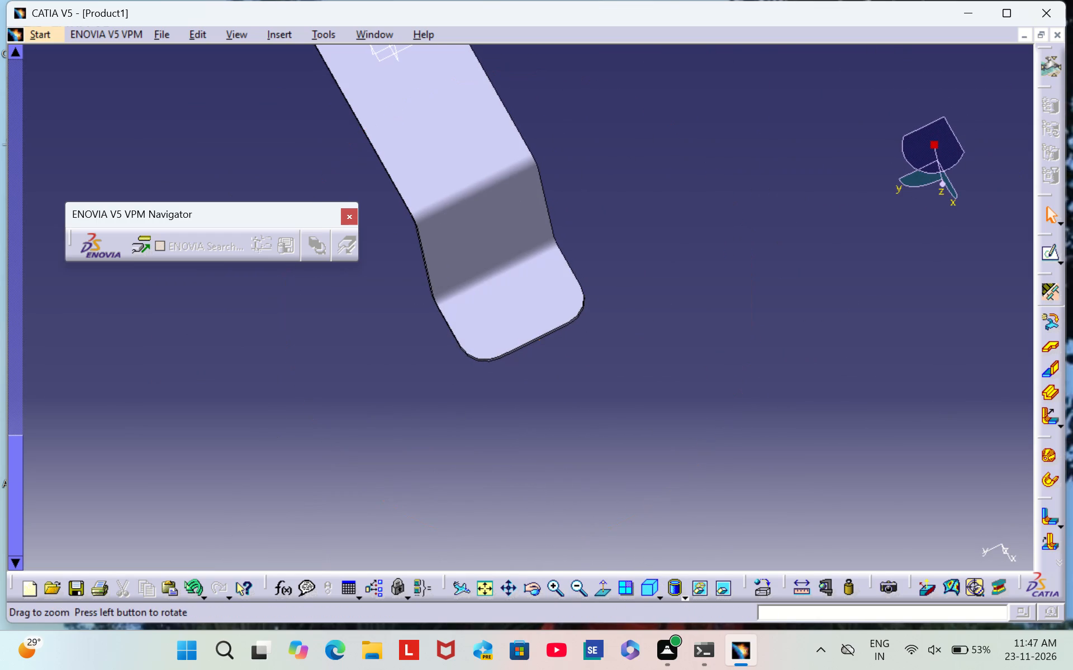
middle_click_drag(196, 269, 196, 268)
middle_click_drag(291, 263, 359, 391)
scroll(292, 266, "down", 1)
middle_click_drag(377, 302, 564, 453)
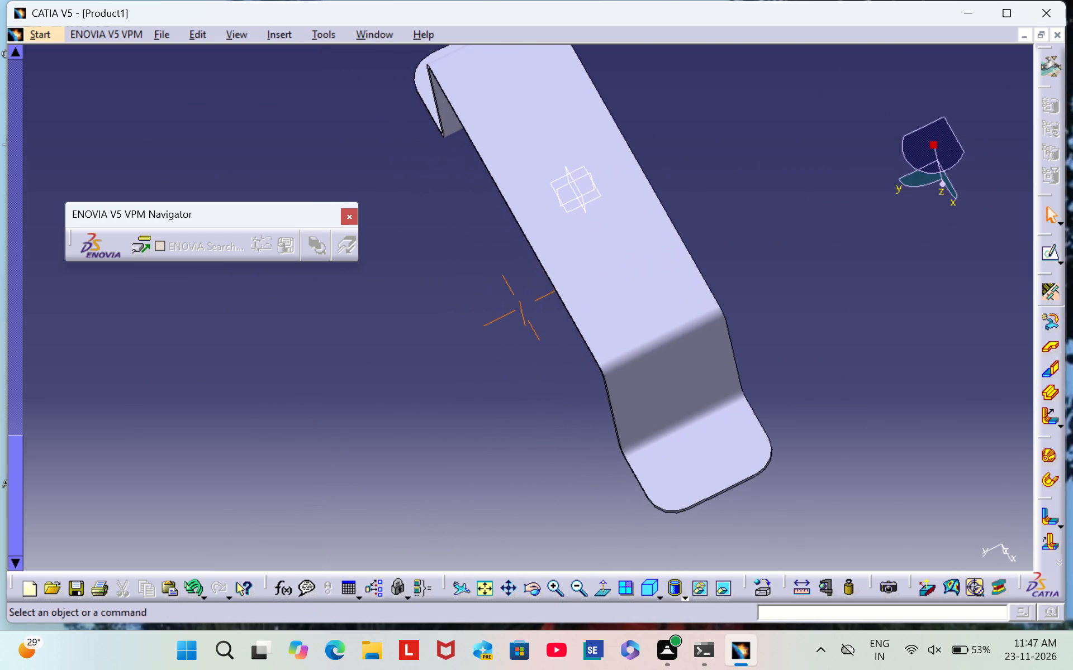
scroll(488, 432, "down", 2)
middle_click_drag(490, 433, 644, 259)
right_click_drag(490, 433, 644, 259)
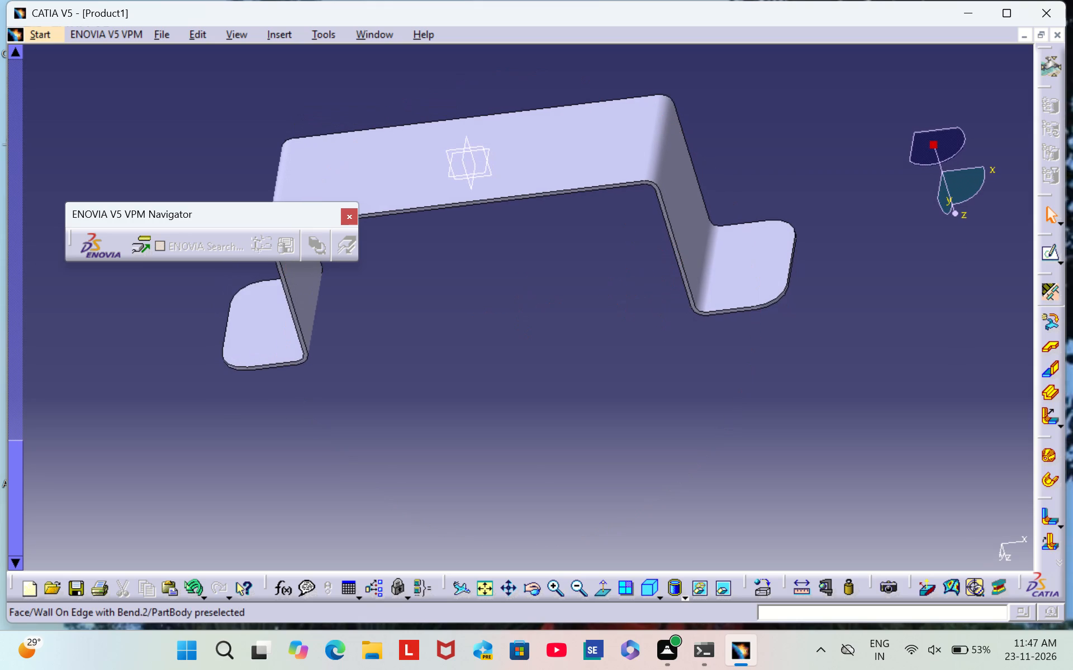
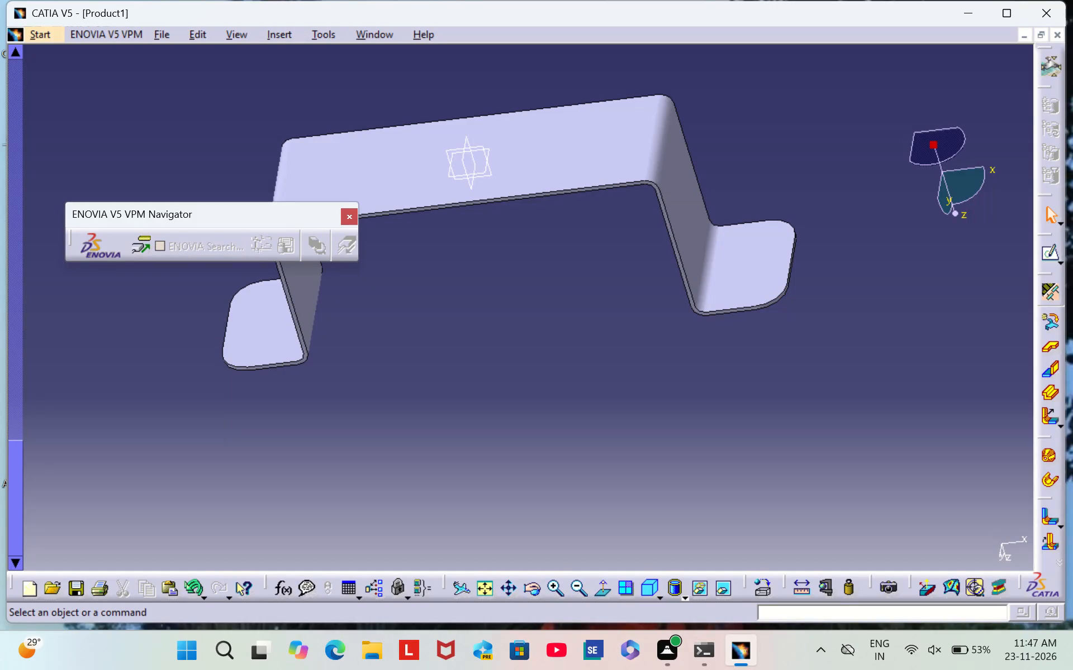
Float the rolled wall, wall, bending, cutting, transformation and view toolsets over the workspace to expose the reference plane tool.
middle_click_drag(141, 414, 141, 413)
middle_click_drag(141, 413, 454, 363)
right_click_drag(141, 413, 454, 363)
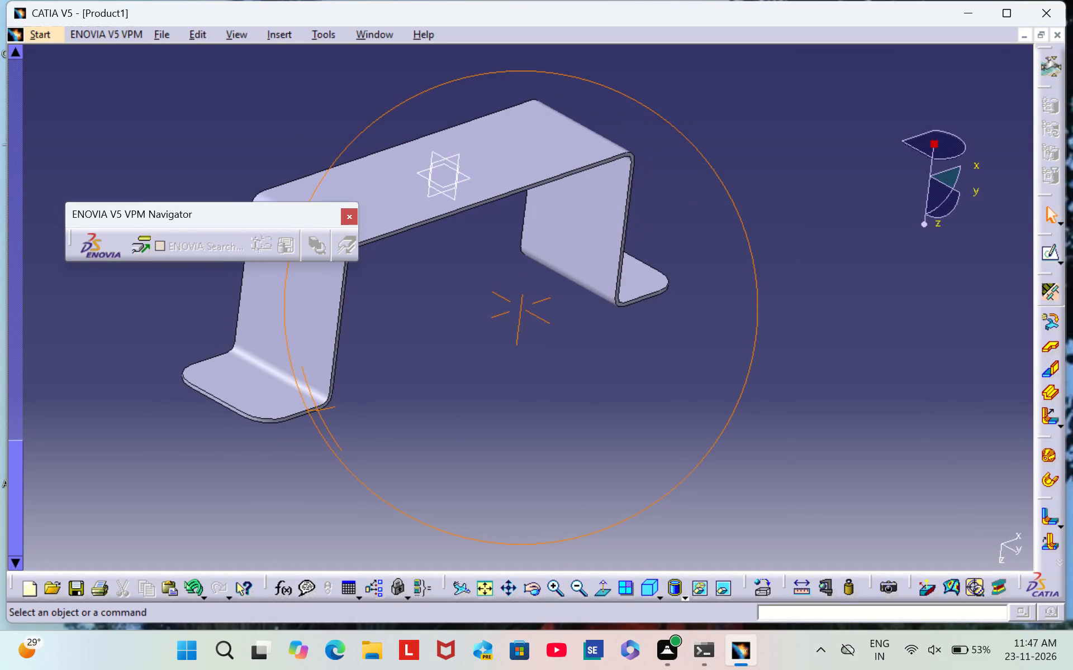
right_click_drag(454, 363, 455, 362)
middle_click_drag(454, 363, 455, 362)
right_click(455, 362)
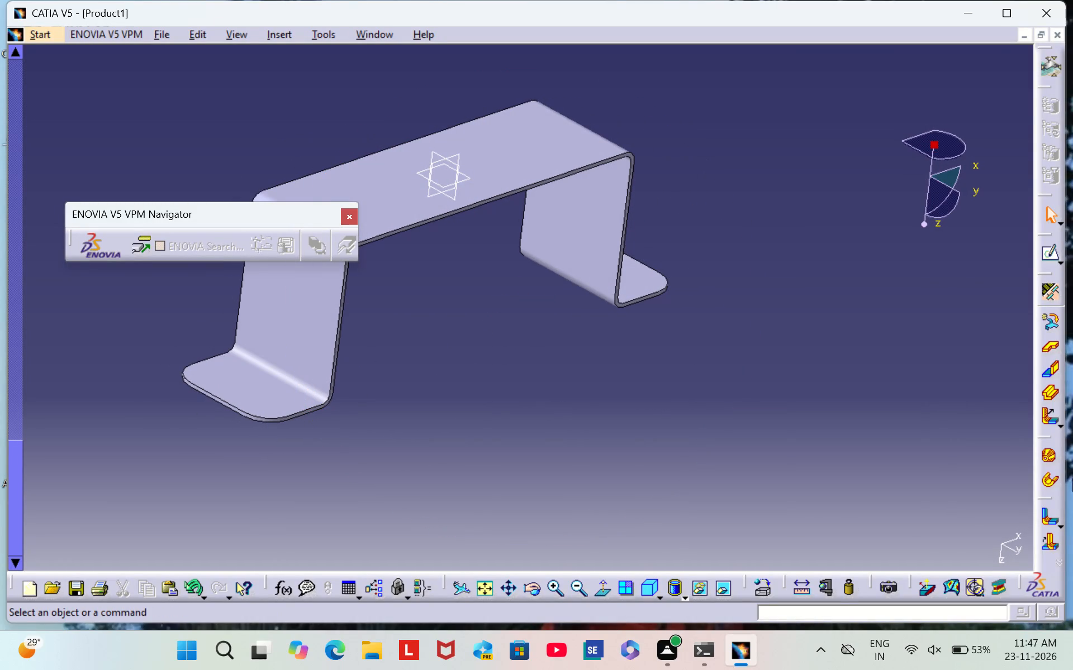
left_click_drag(1047, 433, 861, 439)
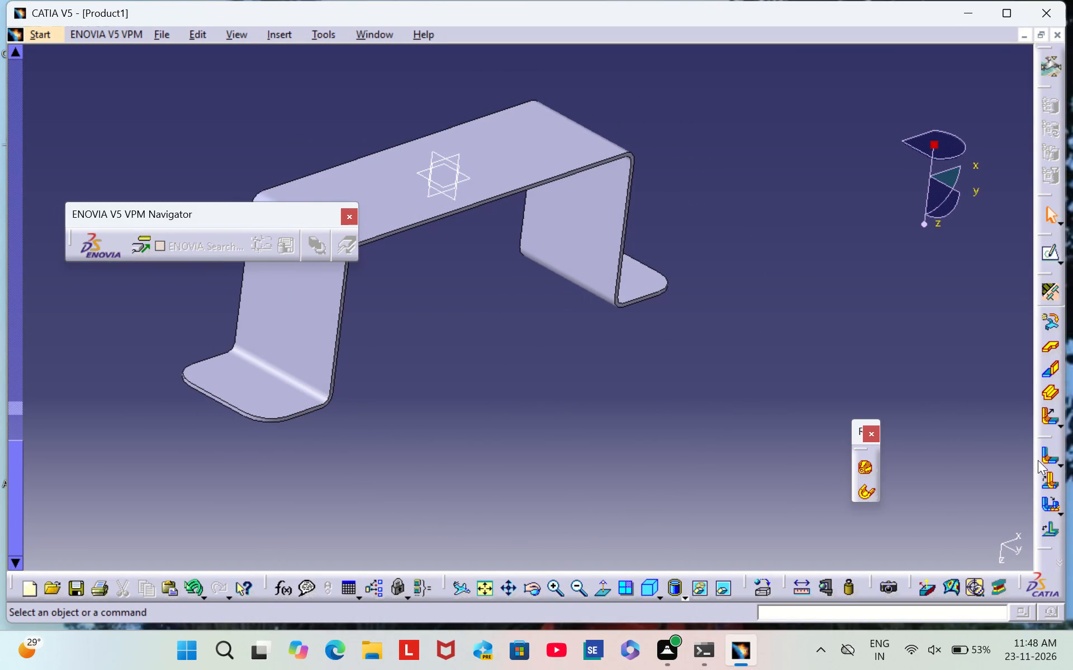
left_click_drag(1042, 430, 827, 456)
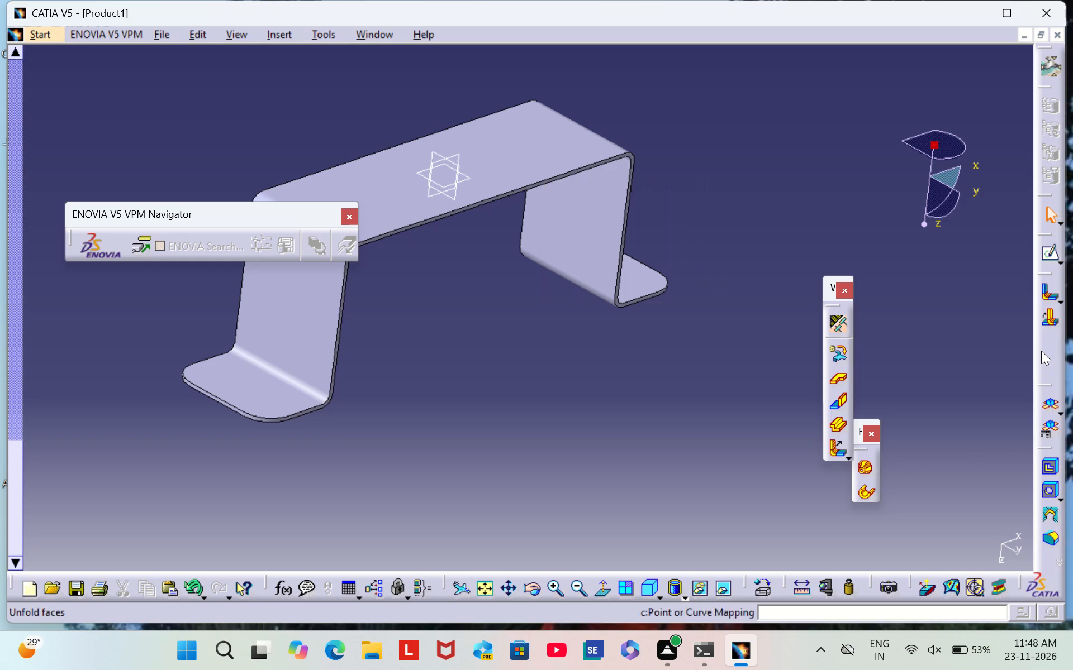
left_click_drag(1038, 272, 732, 244)
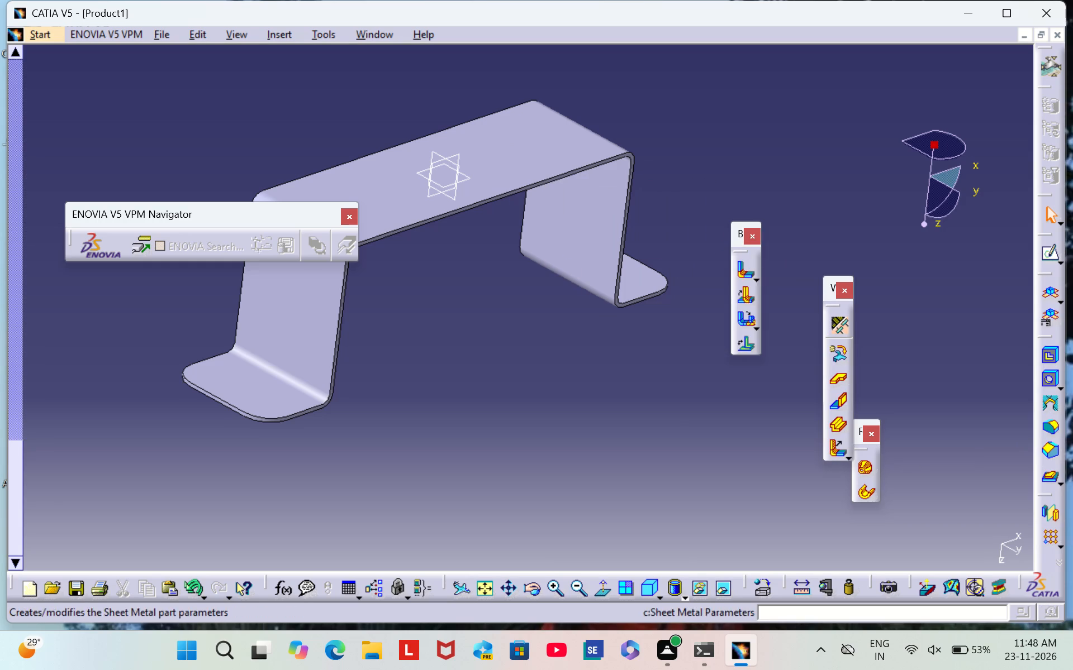
left_click_drag(1048, 335, 846, 210)
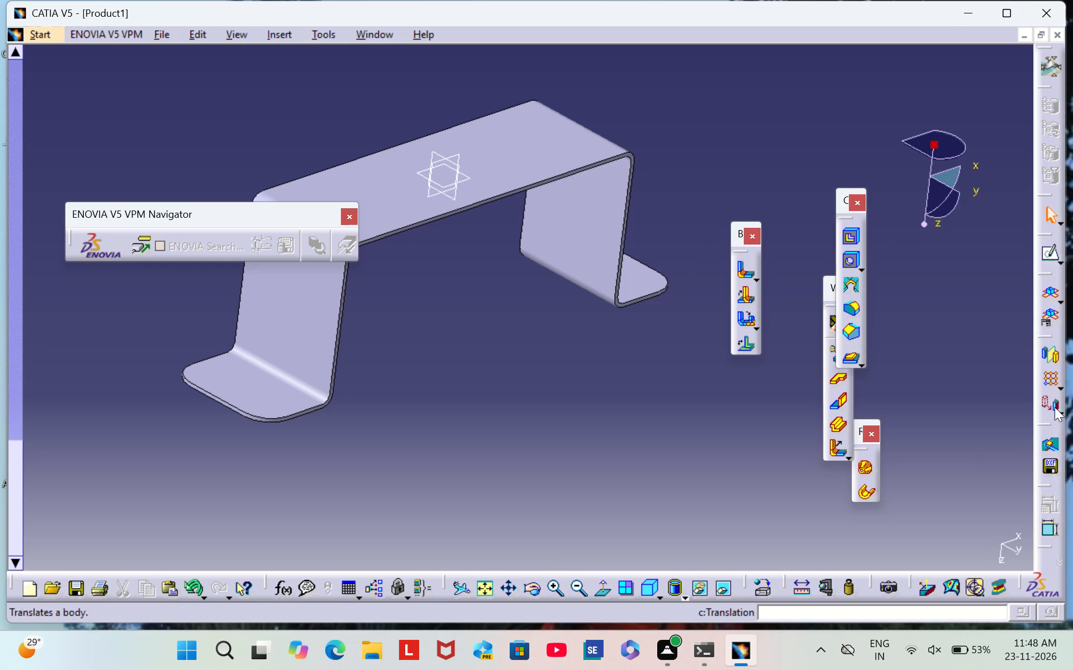
left_click_drag(1046, 337, 814, 146)
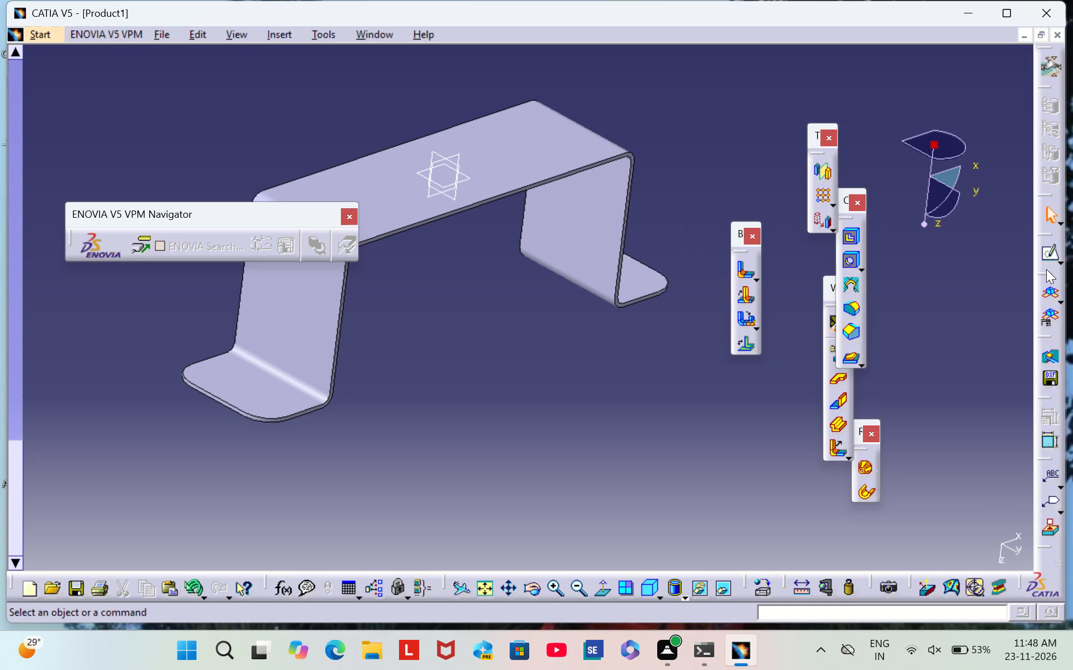
left_click_drag(1047, 276, 885, 175)
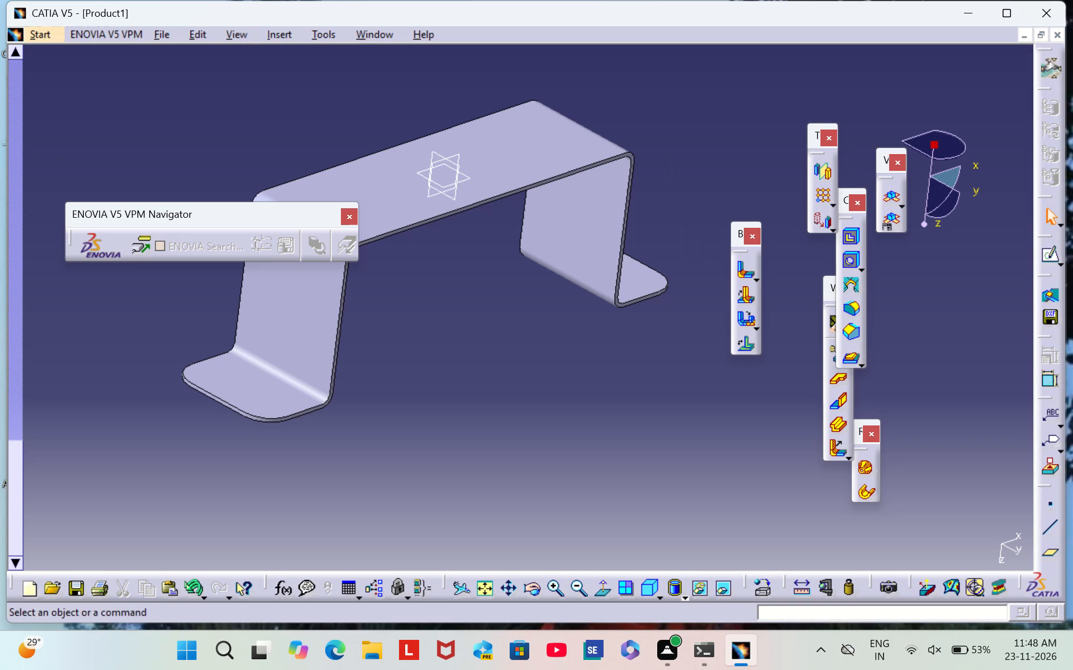
Start a plane offset from the side wall's outer face, reverse it toward the bracket's inside and clear the offset value.
left_click(1050, 552)
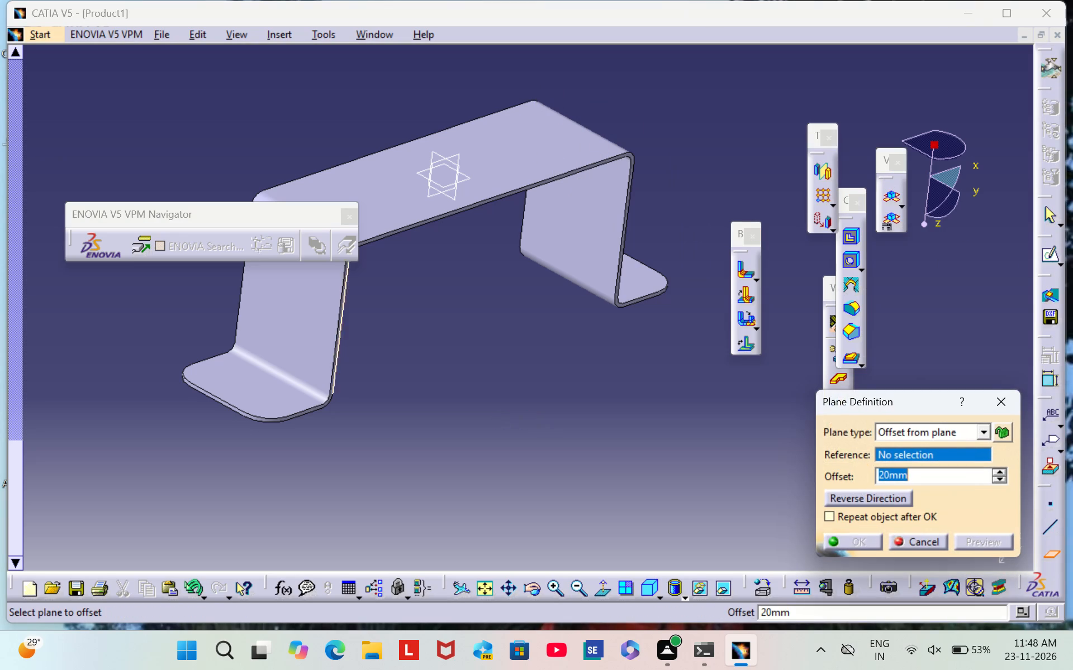
left_click(280, 309)
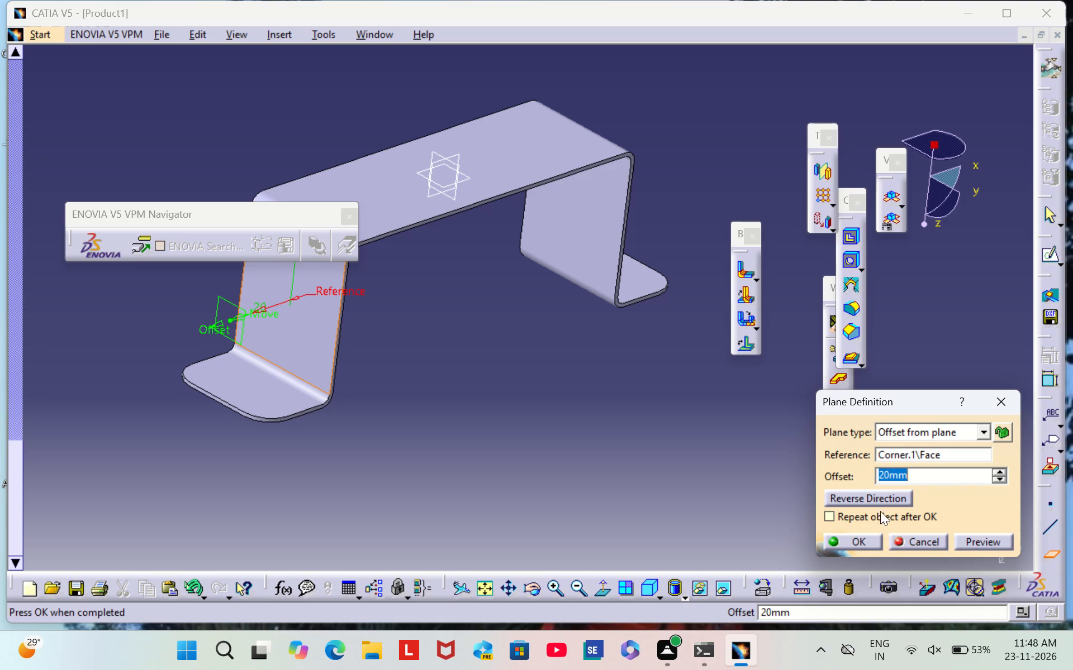
left_click(863, 495)
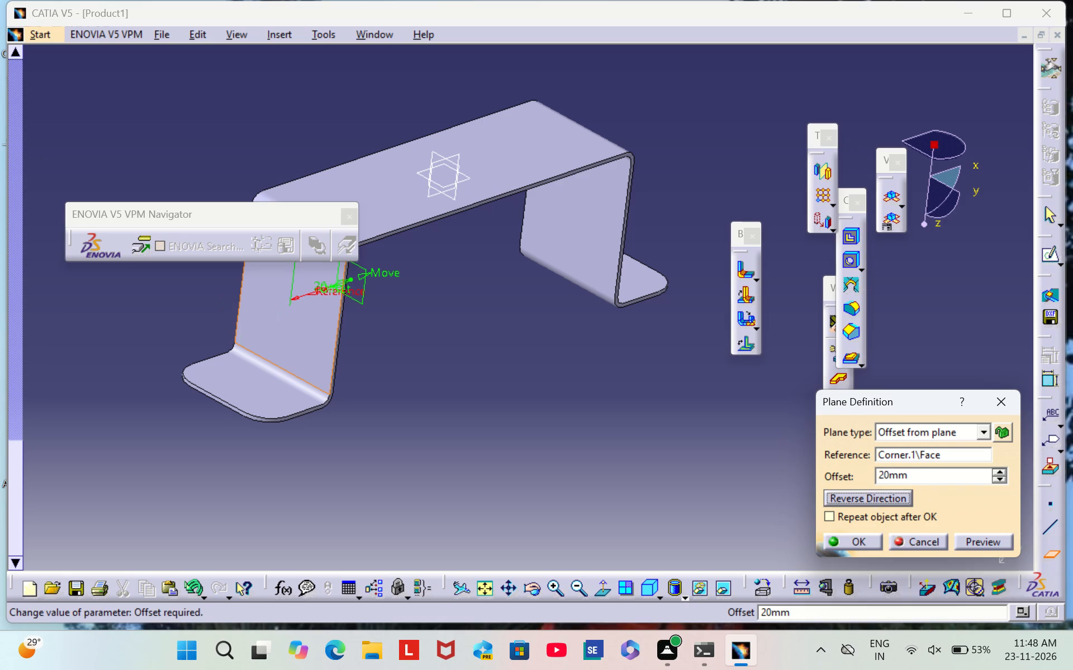
left_click(944, 477)
key("BackSpace")
key("BackSpace")
key("BackSpace")
key("BackSpace")
key("BackSpace")
key("BackSpace")
key("BackSpace")
key("BackSpace")
key("BackSpace")
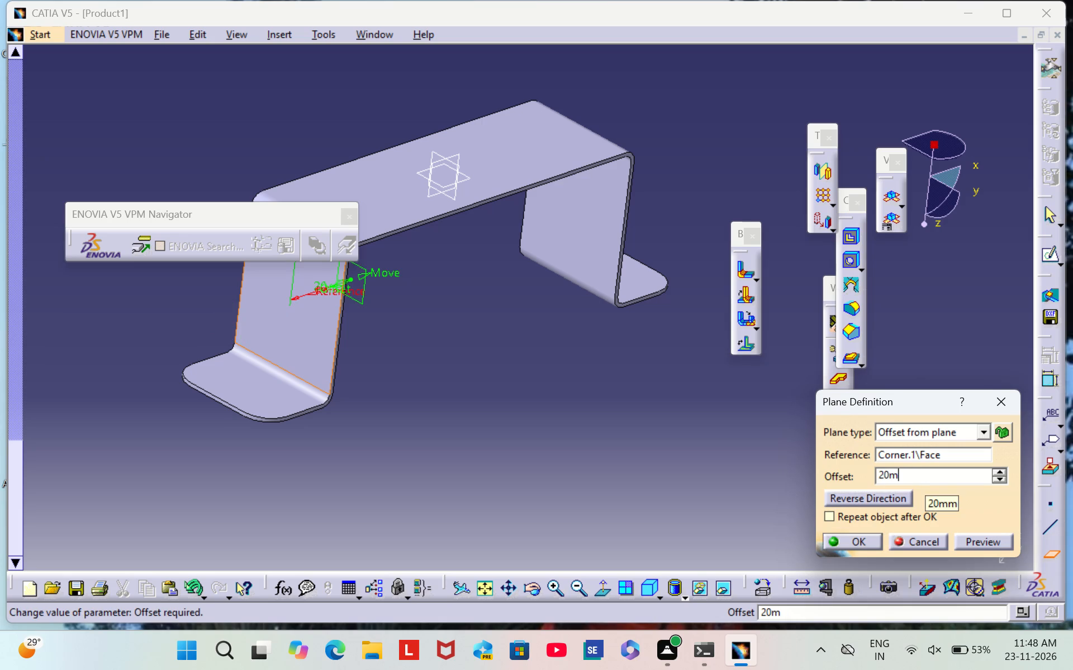
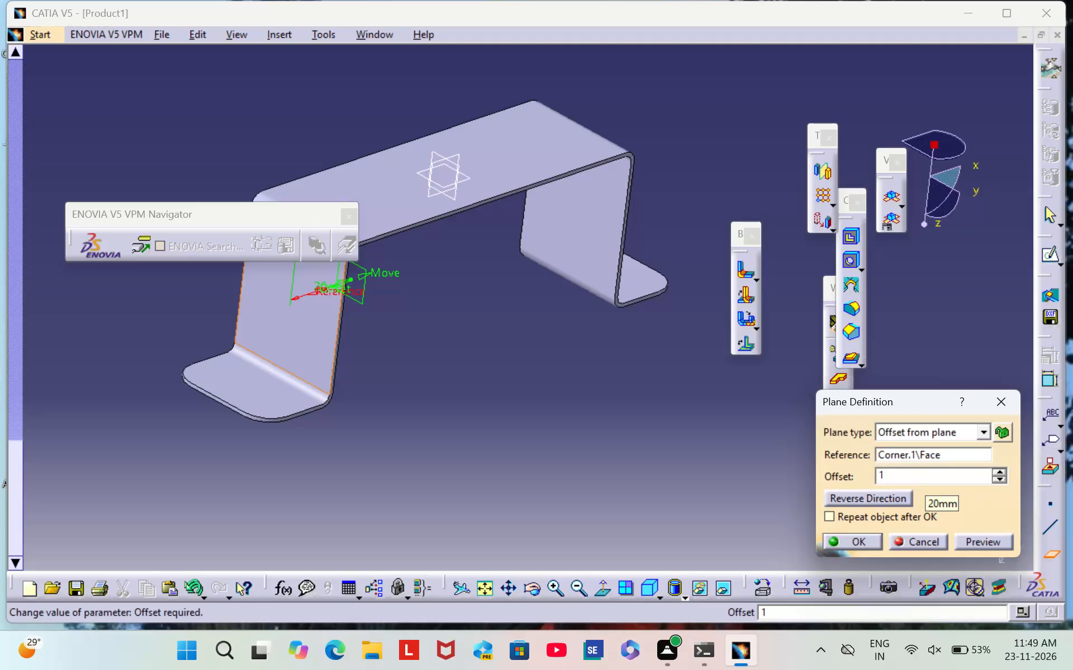
Create the reference plane at a 19 mm offset from the side wall's outer face.
key("Return")
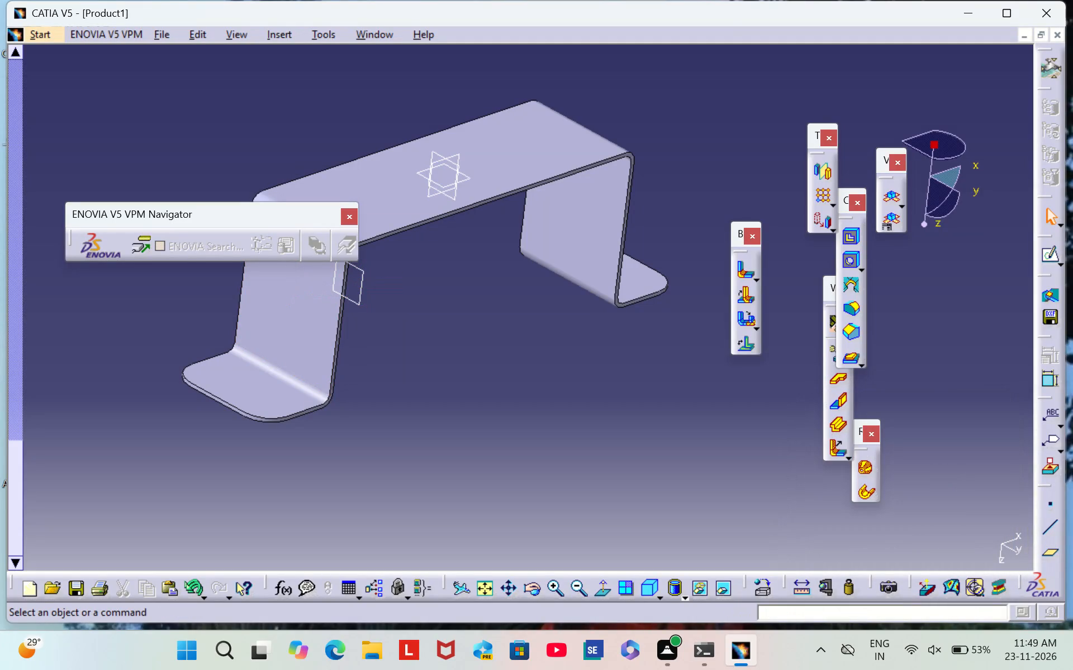
Create a second reference plane offset 27 mm from the same side wall's outer face, reversed toward the bracket's inside.
left_click(1052, 550)
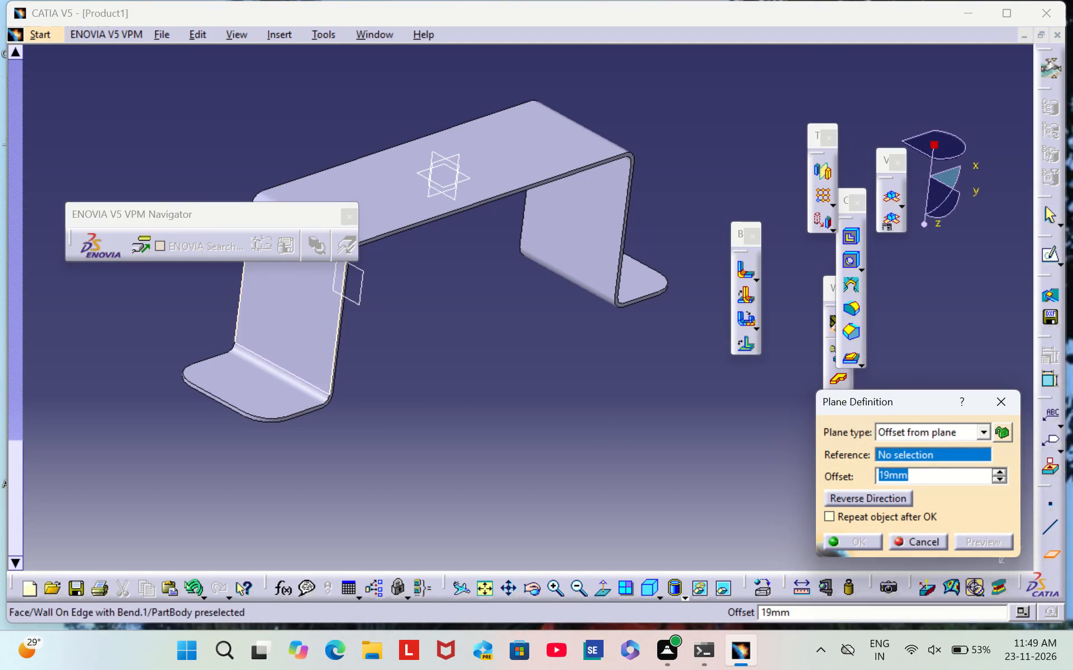
left_click(289, 332)
scroll(498, 379, "down", 1)
middle_click_drag(500, 379, 276, 398)
right_click_drag(500, 379, 276, 398)
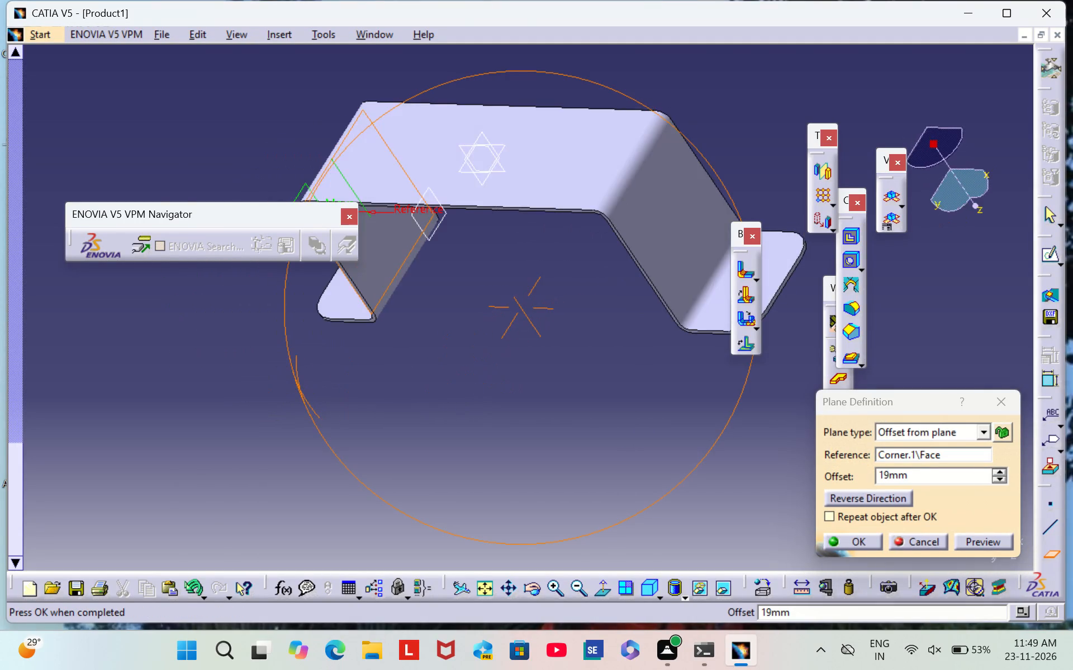
middle_click_drag(276, 398, 435, 446)
right_click_drag(276, 398, 435, 446)
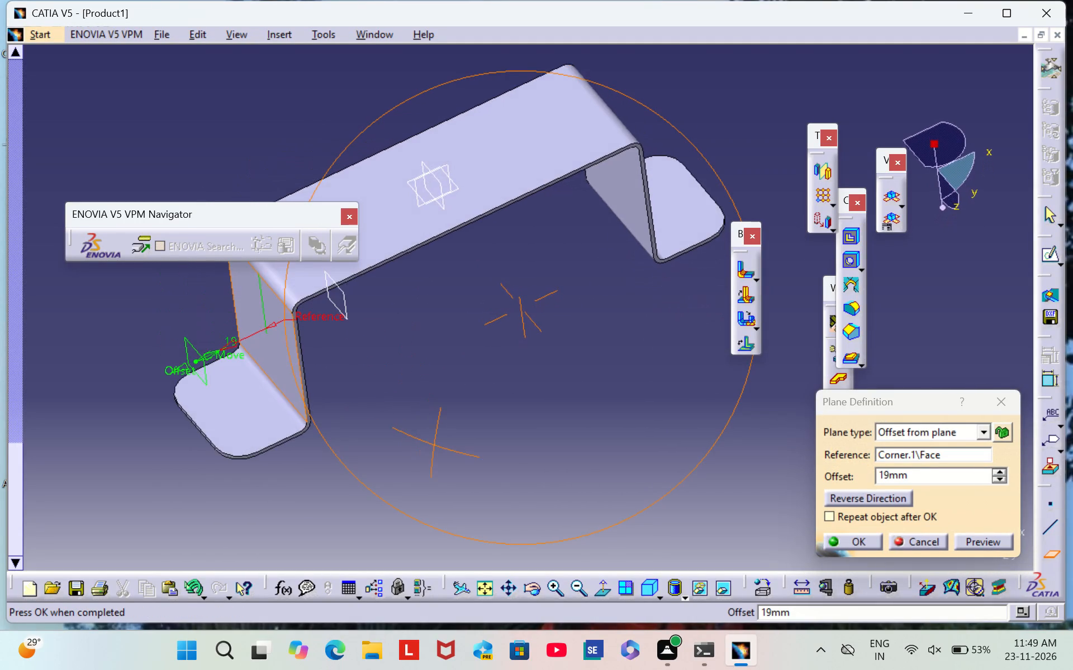
right_click_drag(435, 446, 436, 447)
middle_click_drag(435, 446, 436, 447)
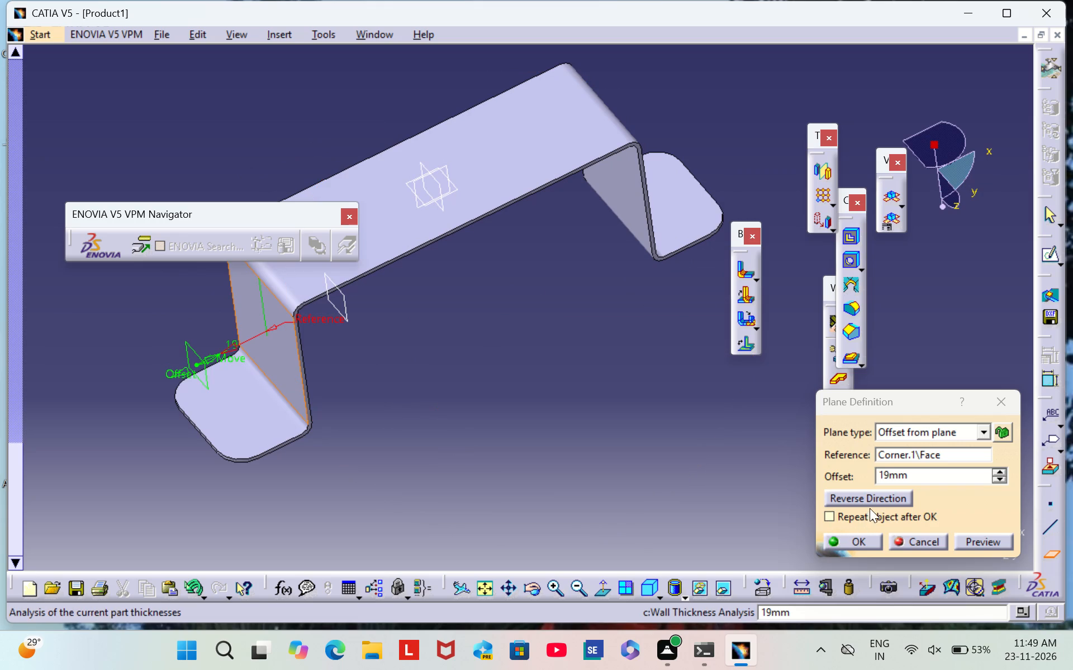
left_click(867, 497)
left_click(923, 478)
key("BackSpace")
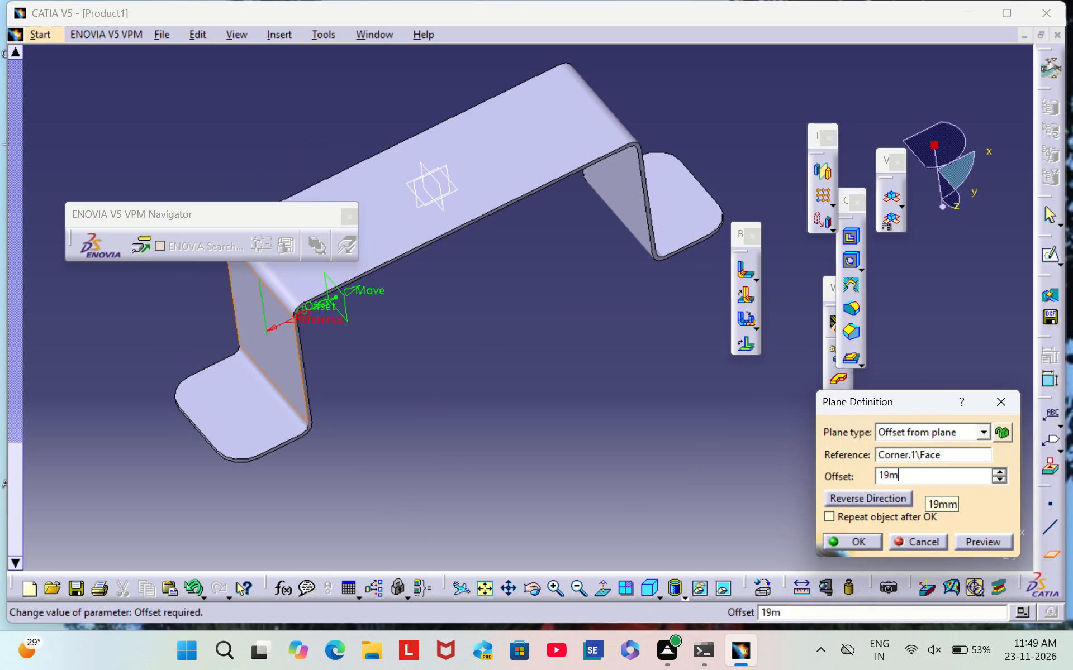
key("BackSpace")
key("BackSpace")
key("BackSpace")
type("27")
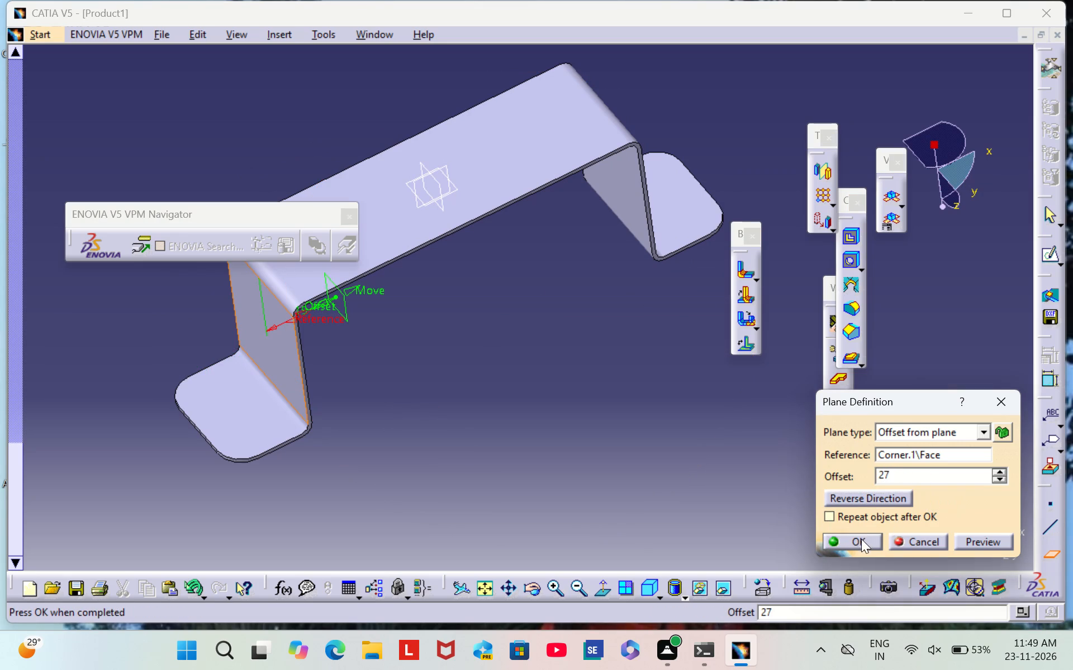
left_click(861, 539)
left_click(554, 320)
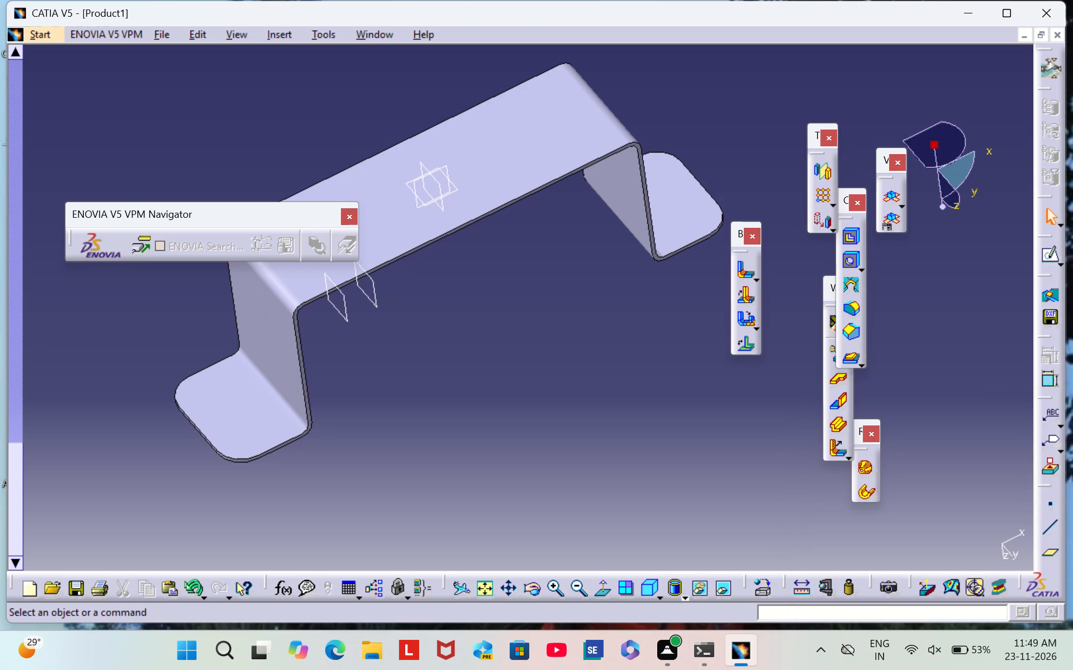
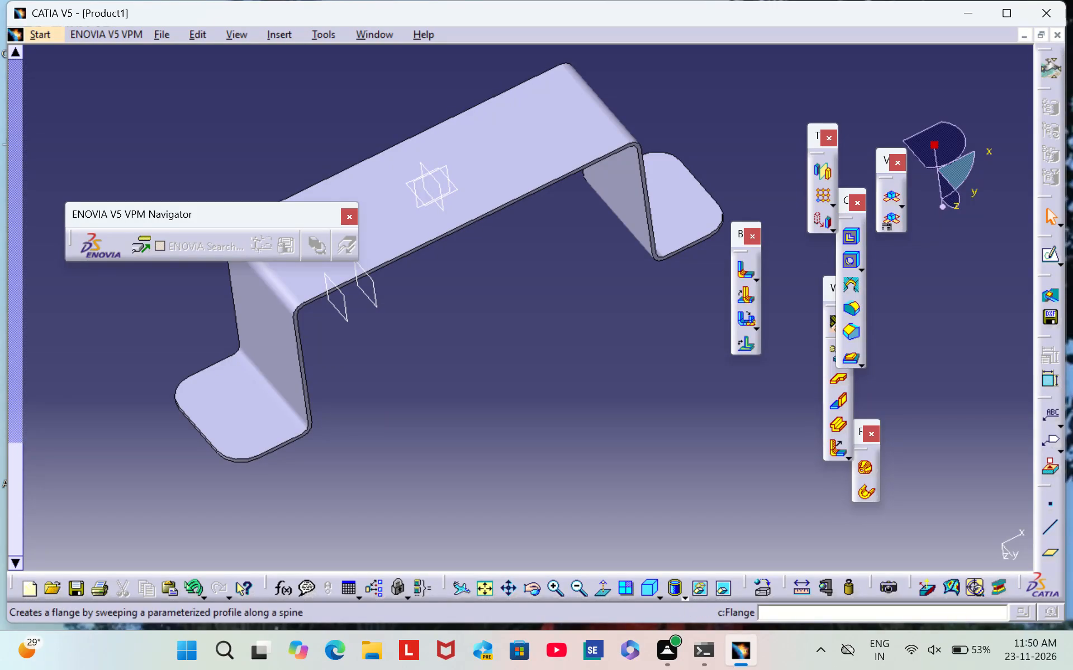
Define a wall on the long edge of the bracket's top wall, limited between Plane.1 and Plane.2.
left_click(835, 403)
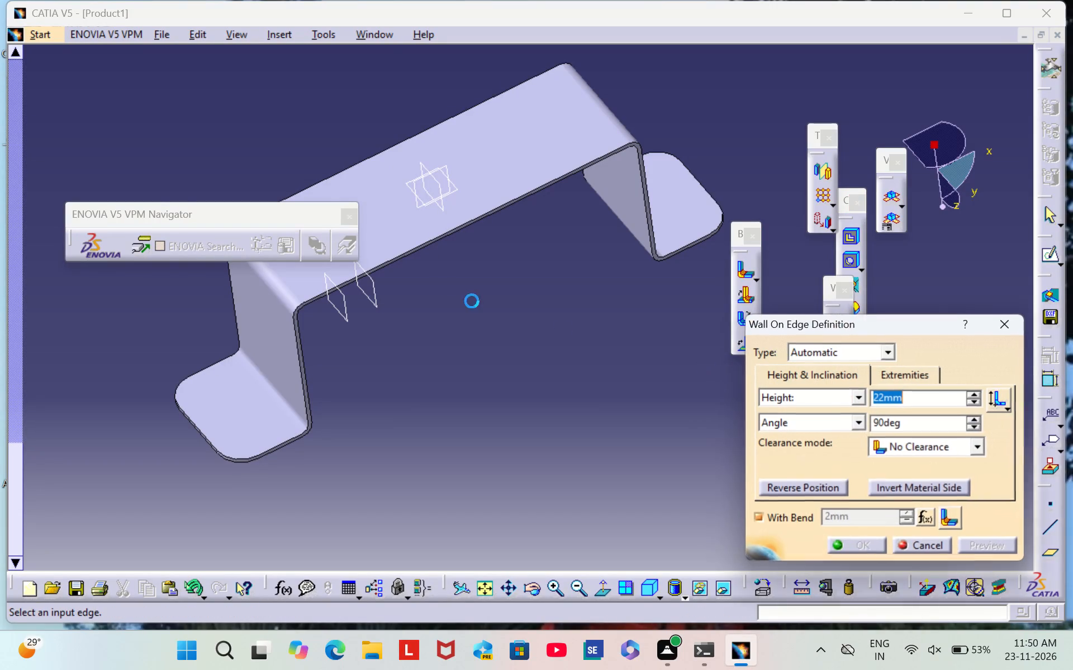
middle_click_drag(460, 334, 442, 266)
scroll(460, 334, "down", 1)
right_click_drag(460, 332, 442, 266)
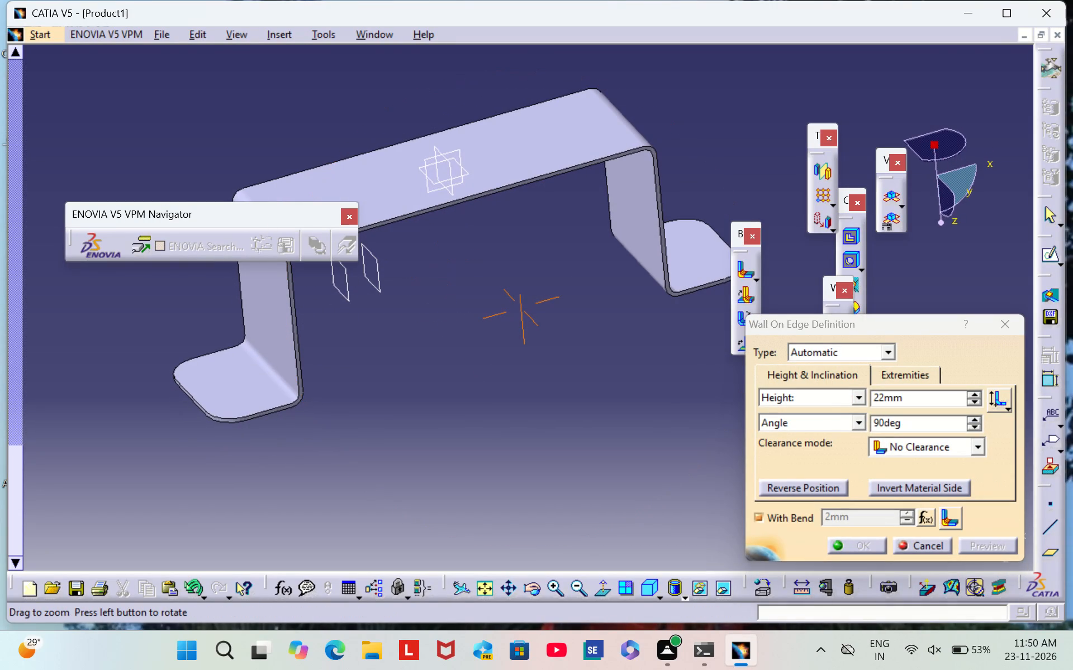
triple_click(550, 591)
double_click(550, 590)
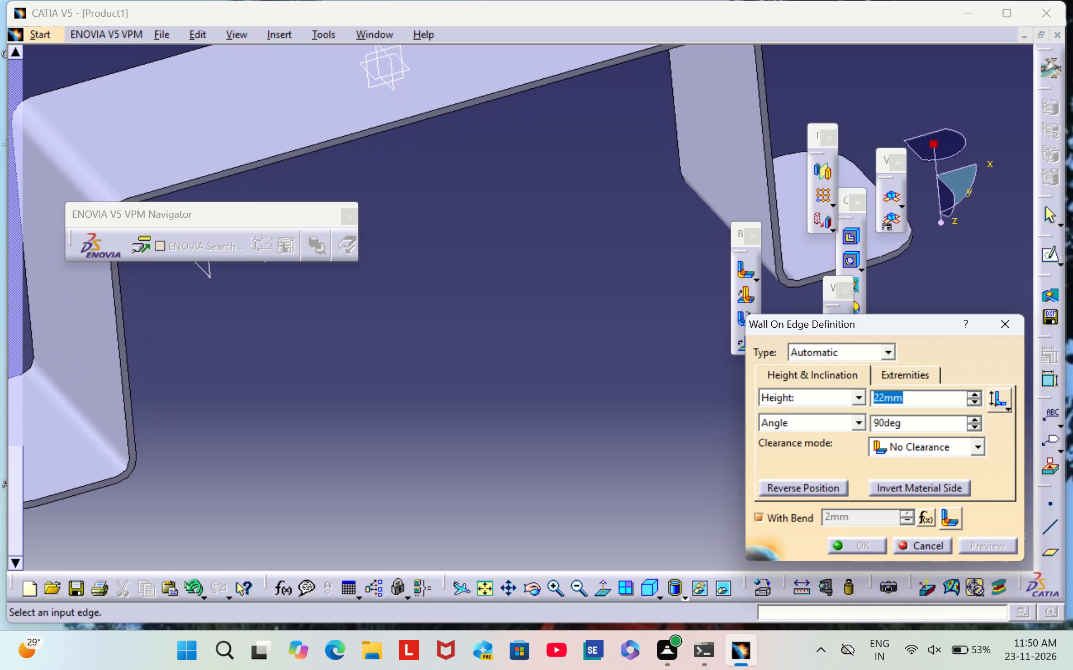
middle_click_drag(557, 277, 576, 435)
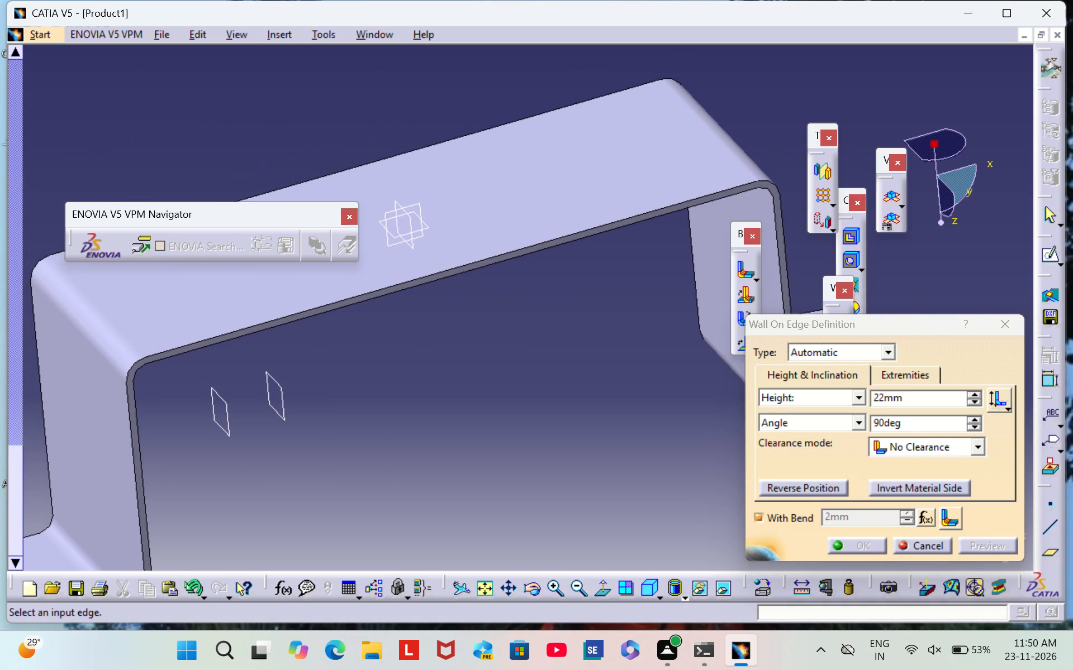
left_click(430, 280)
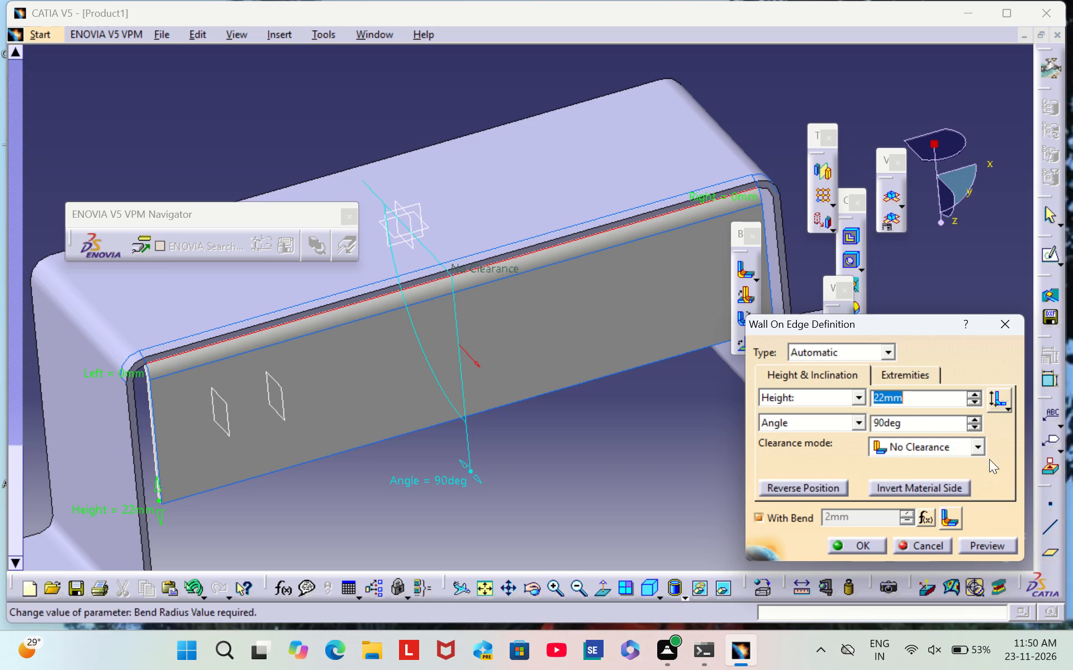
left_click(895, 373)
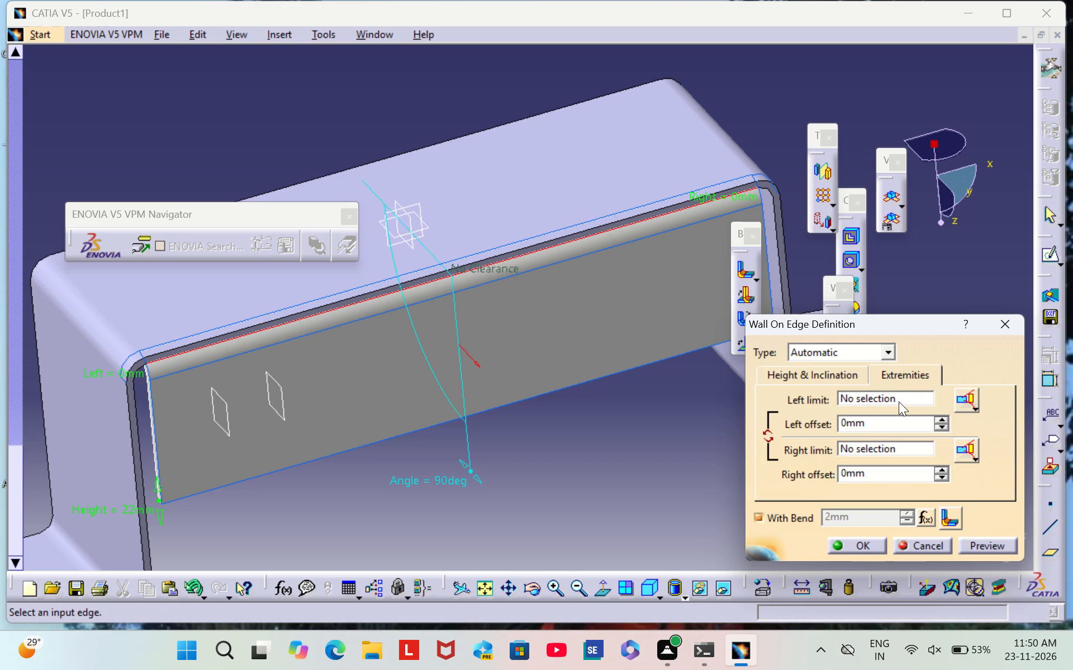
left_click(898, 401)
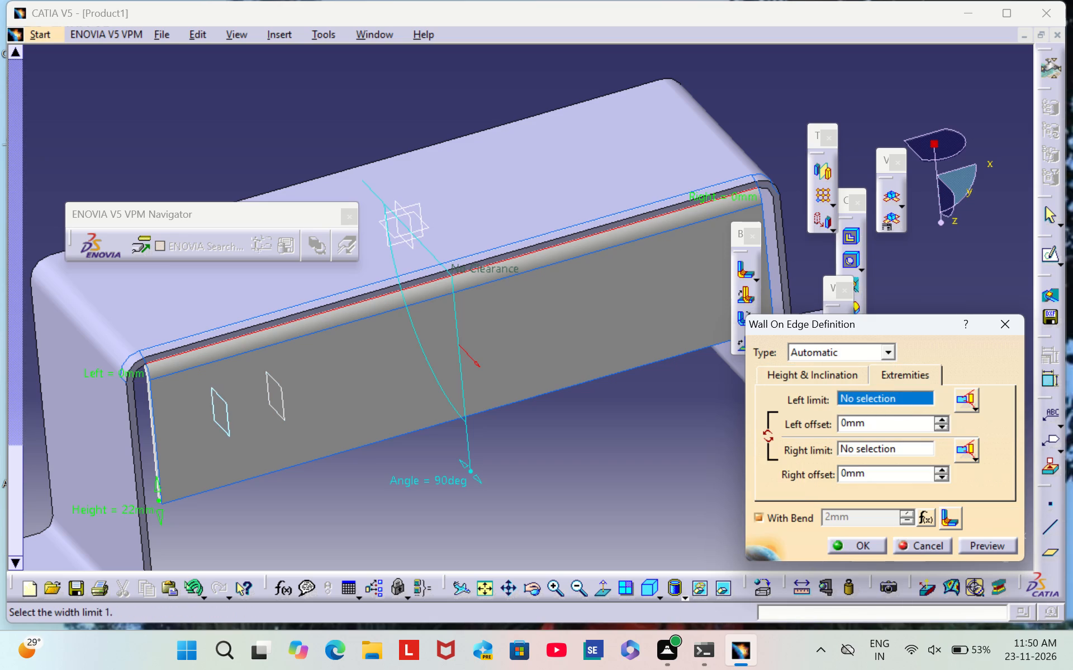
left_click(225, 423)
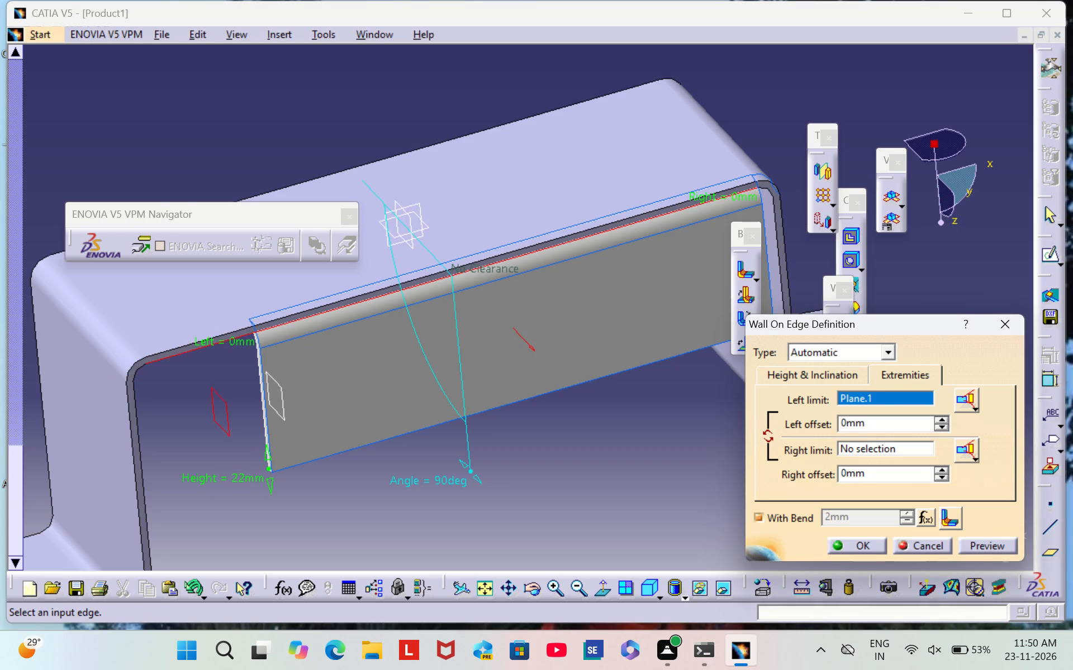
left_click(865, 445)
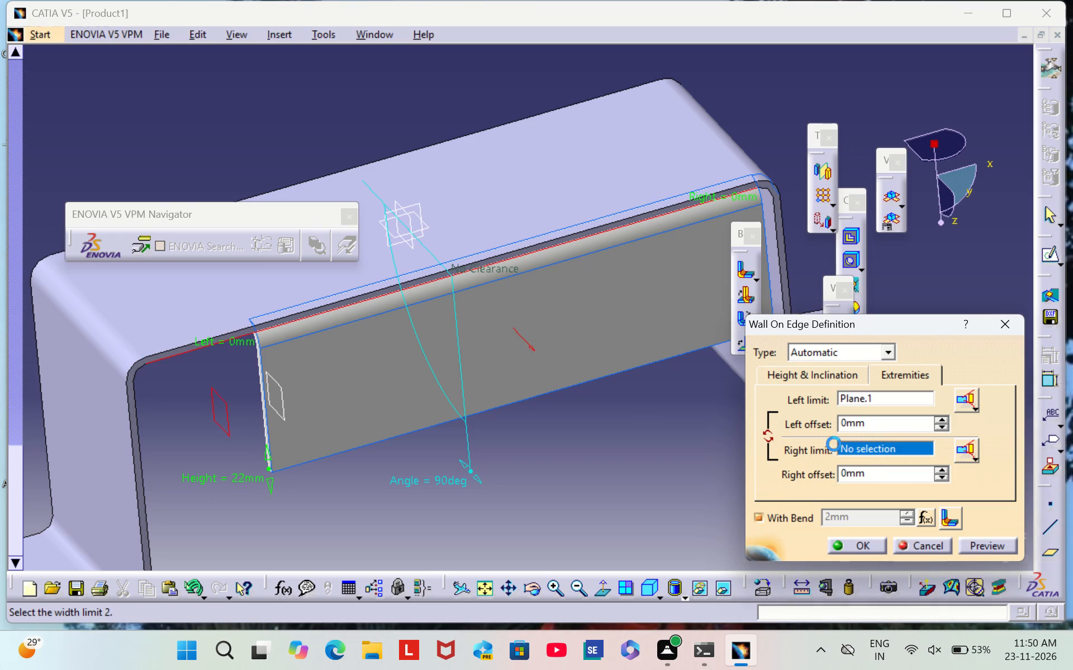
left_click(386, 380)
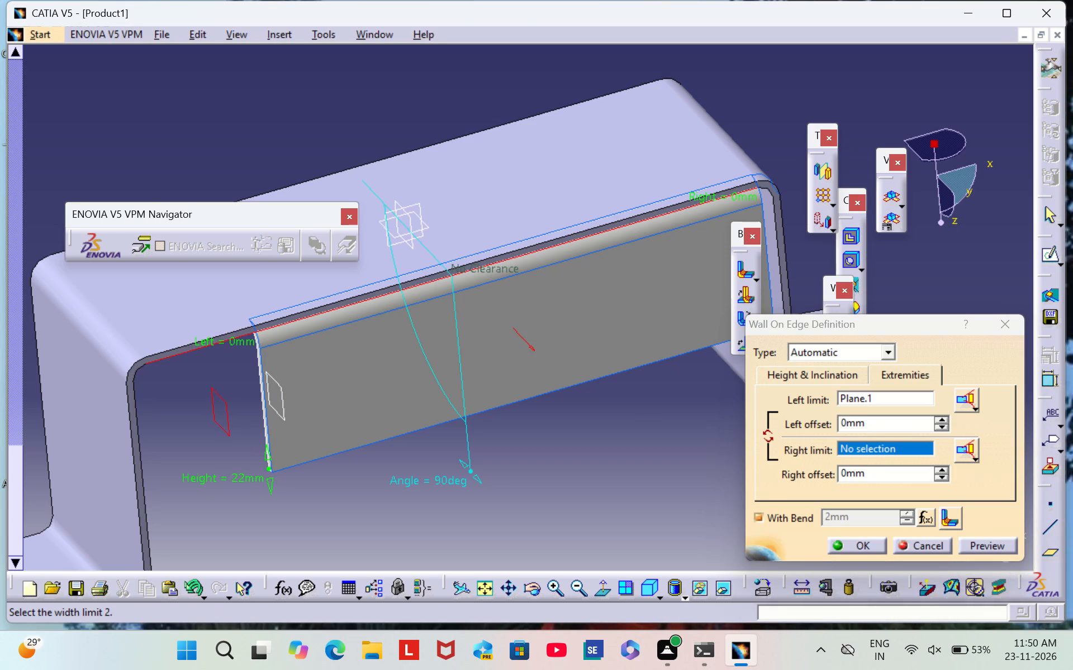
left_click(284, 415)
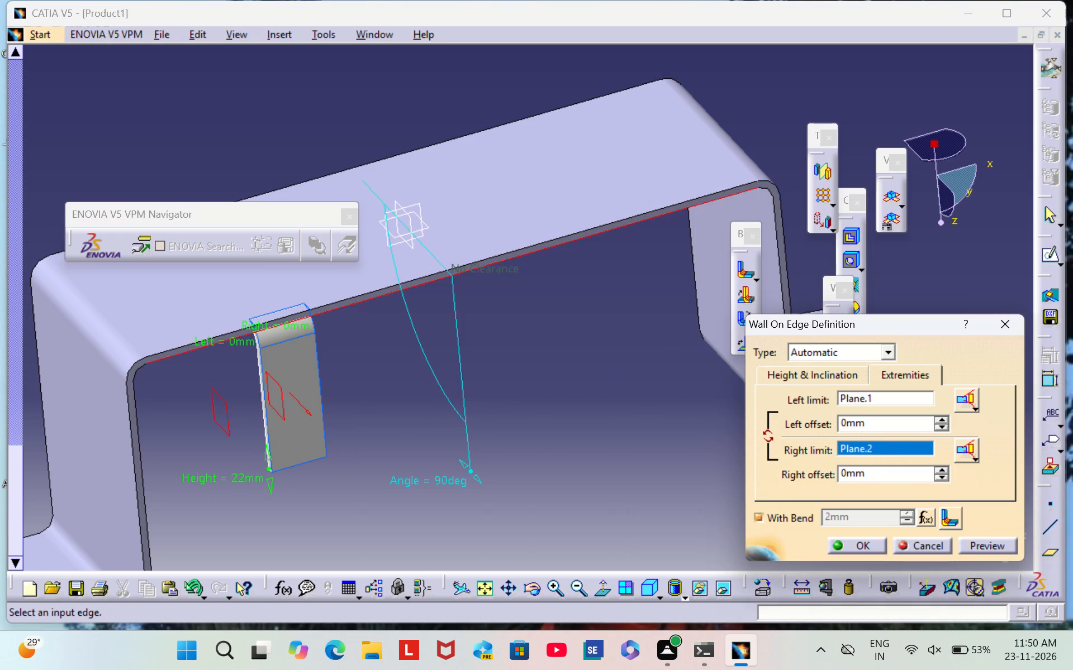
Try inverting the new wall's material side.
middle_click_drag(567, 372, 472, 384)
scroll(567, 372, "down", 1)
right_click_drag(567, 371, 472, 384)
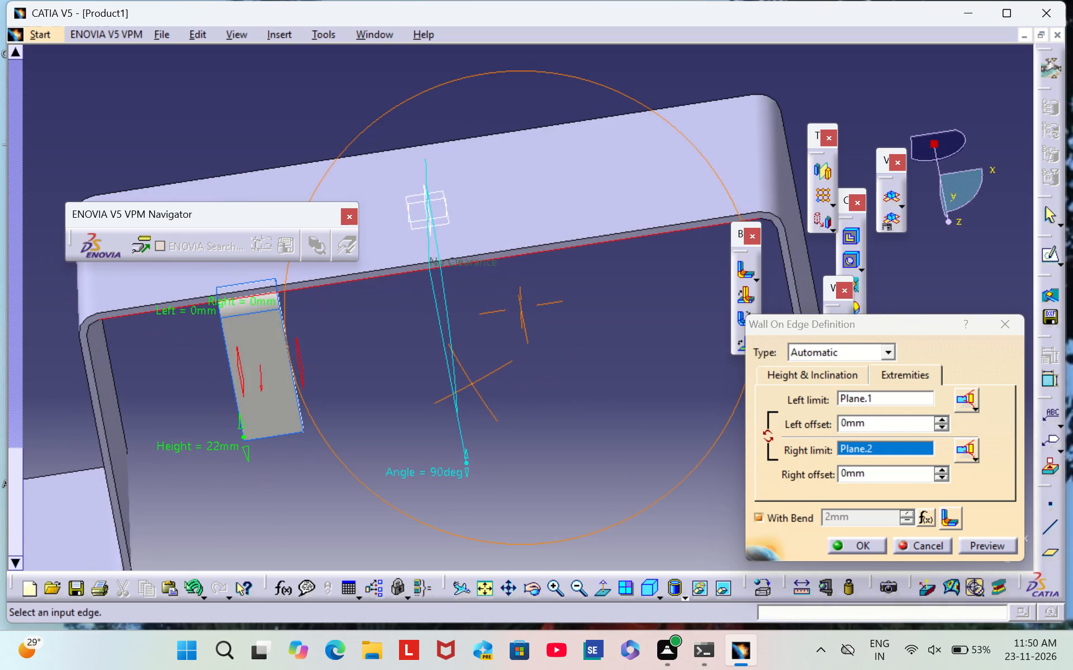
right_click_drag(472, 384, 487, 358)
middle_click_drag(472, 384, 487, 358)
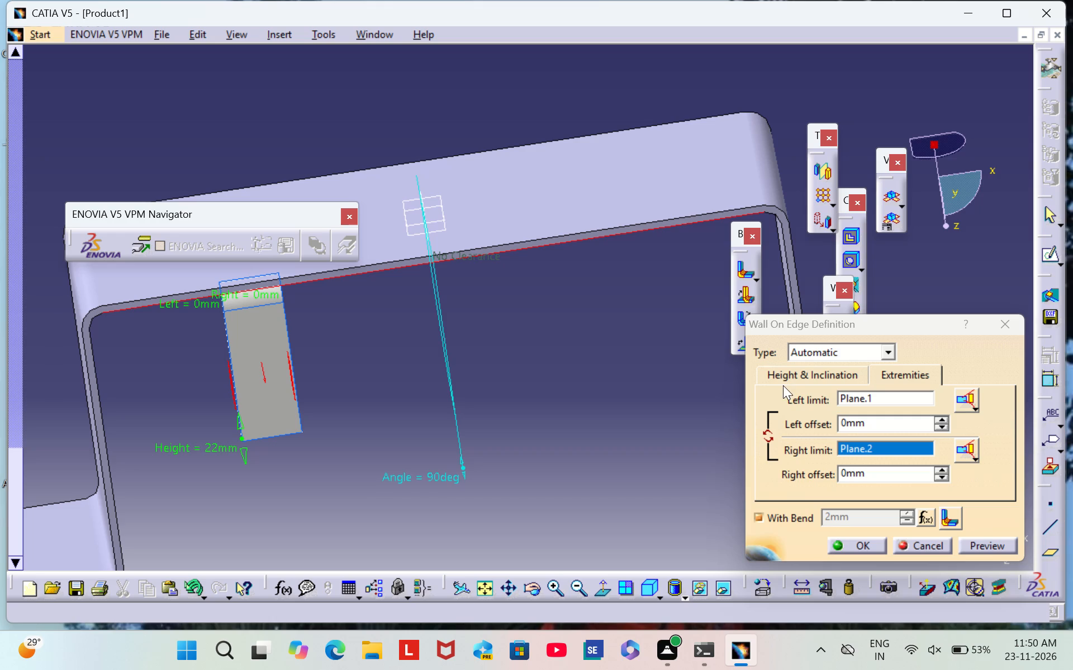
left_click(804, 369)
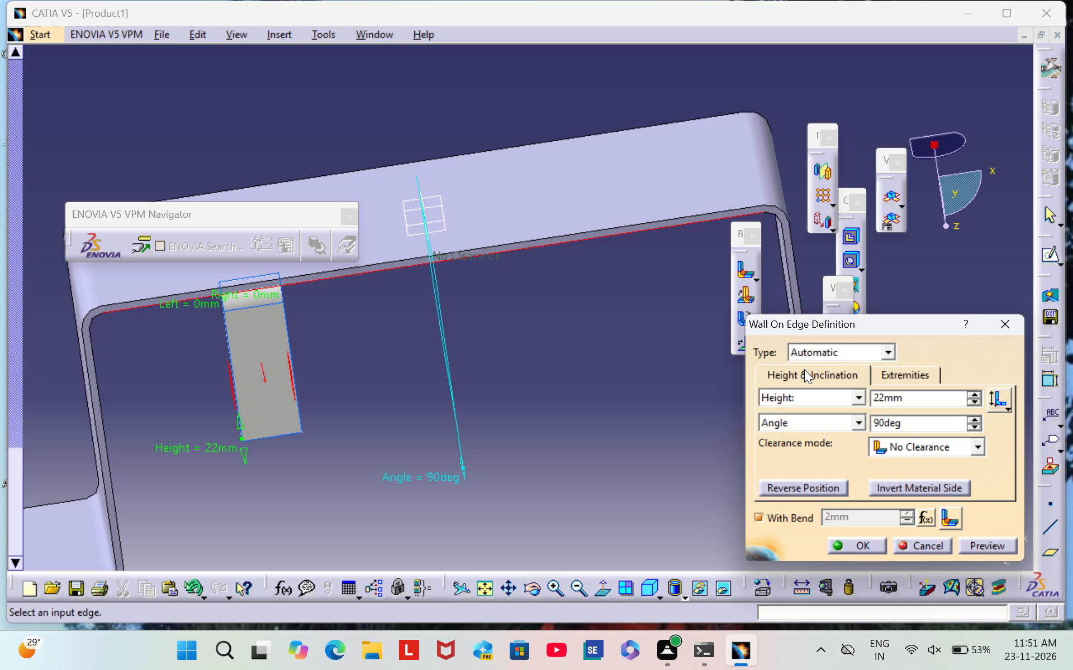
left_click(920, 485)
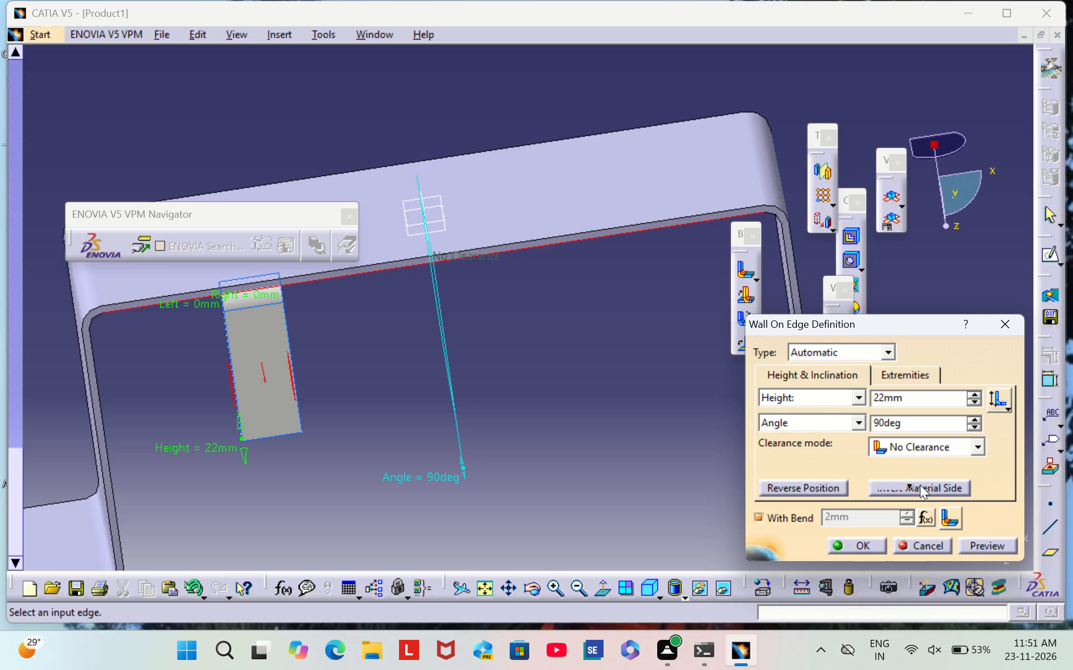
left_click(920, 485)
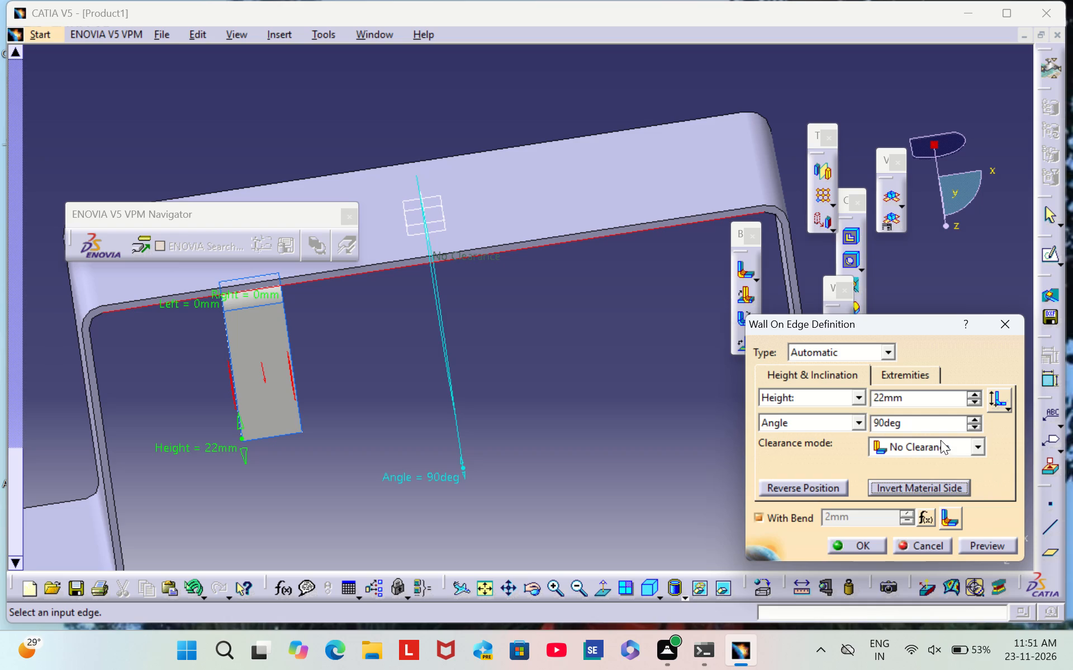
Change the new wall's clearance mode to Monodirectional with a 2 mm clearance value.
left_click(941, 443)
left_click(933, 482)
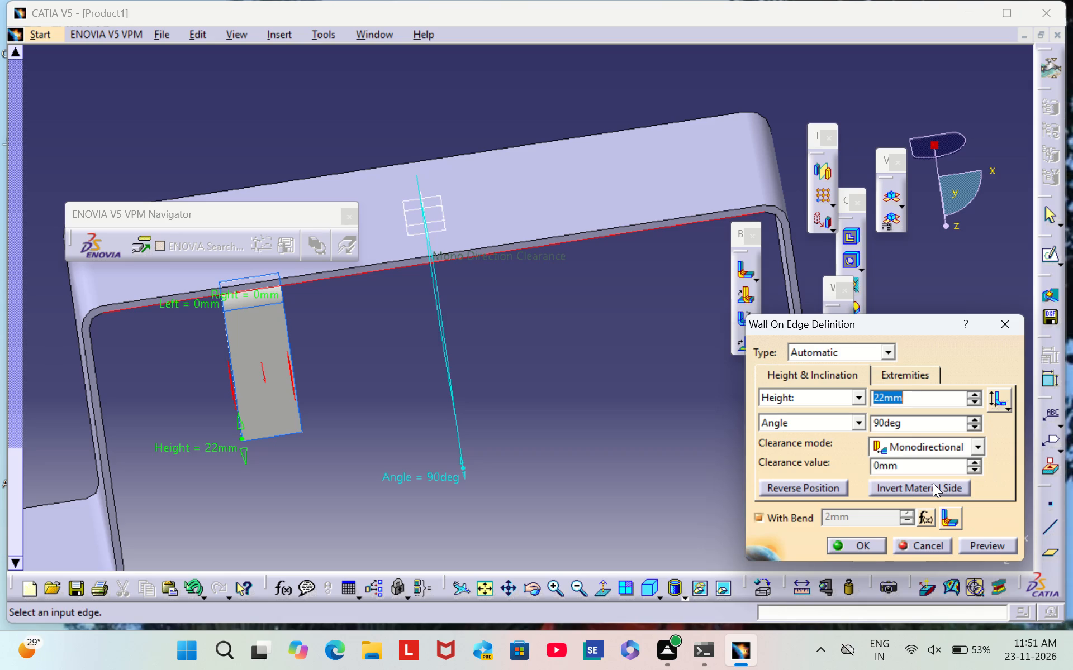
scroll(689, 103, "down", 2)
middle_click_drag(695, 100, 571, 312)
right_click_drag(696, 111, 571, 312)
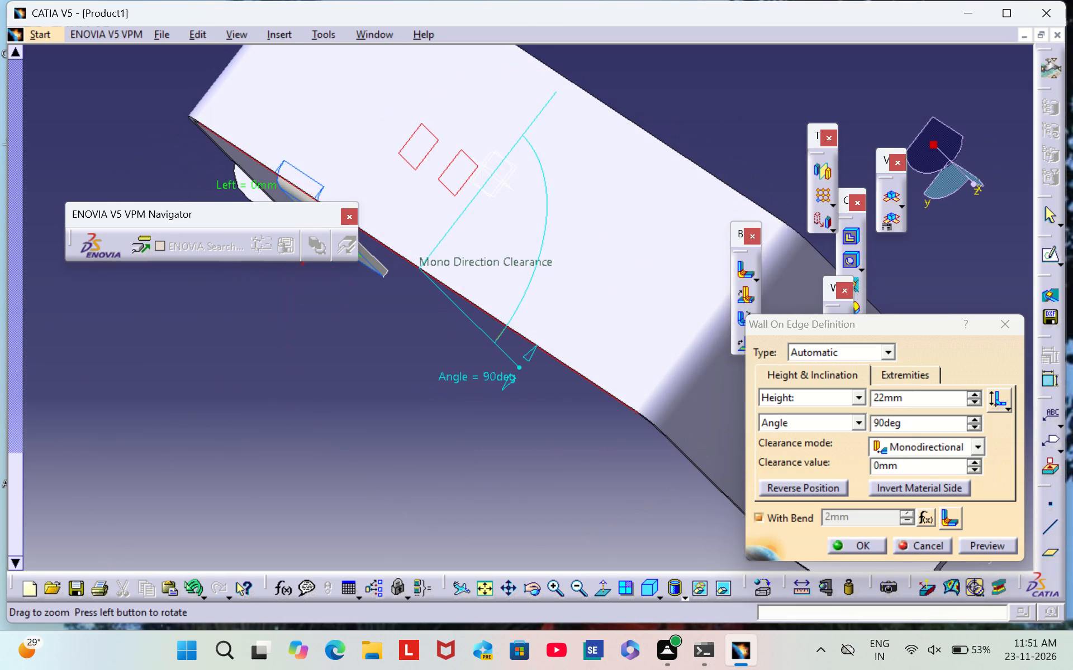
left_click(971, 461)
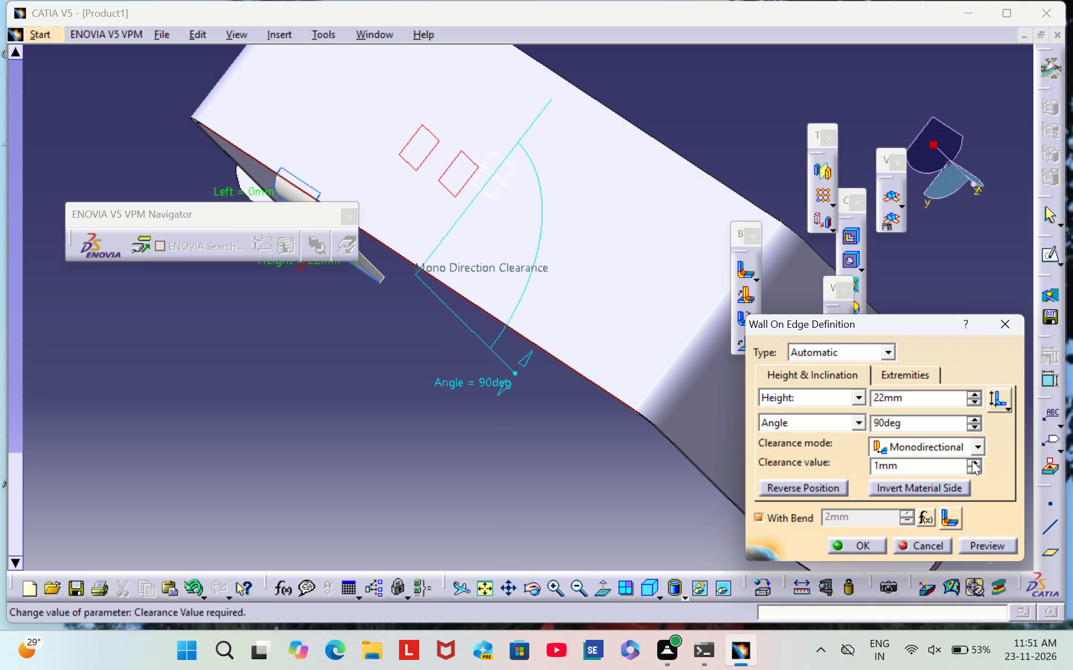
double_click(972, 461)
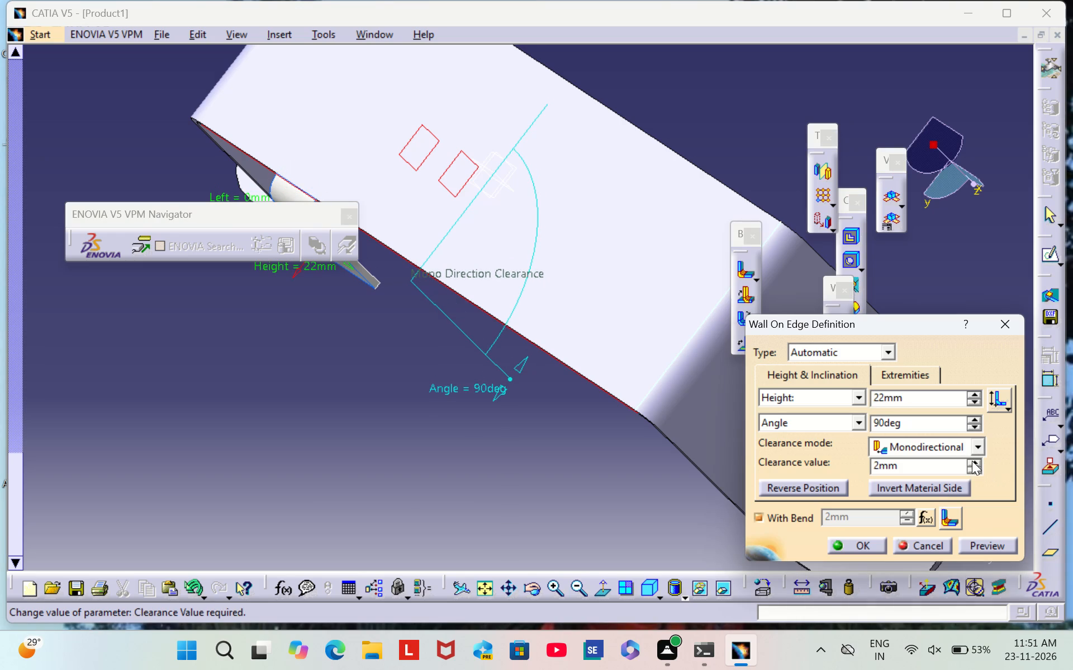
Inspect the previewed wall and the extremity settings of its bend definition.
scroll(290, 437, "down", 2)
middle_click_drag(290, 434, 355, 384)
right_click_drag(293, 426, 355, 384)
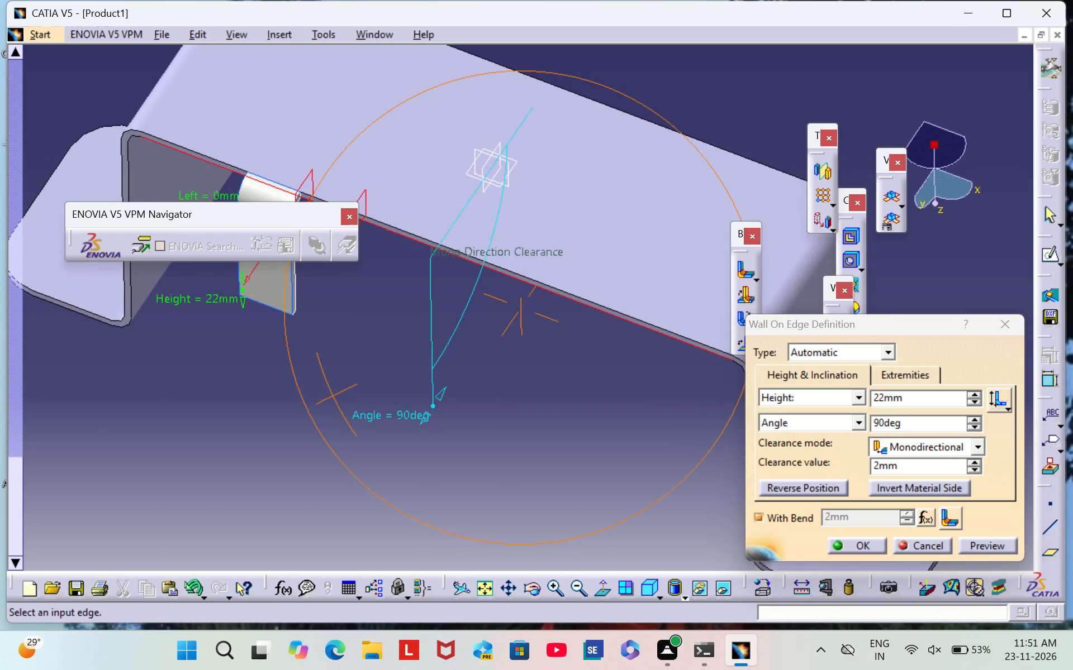
right_click_drag(355, 384, 319, 413)
middle_click_drag(355, 384, 319, 413)
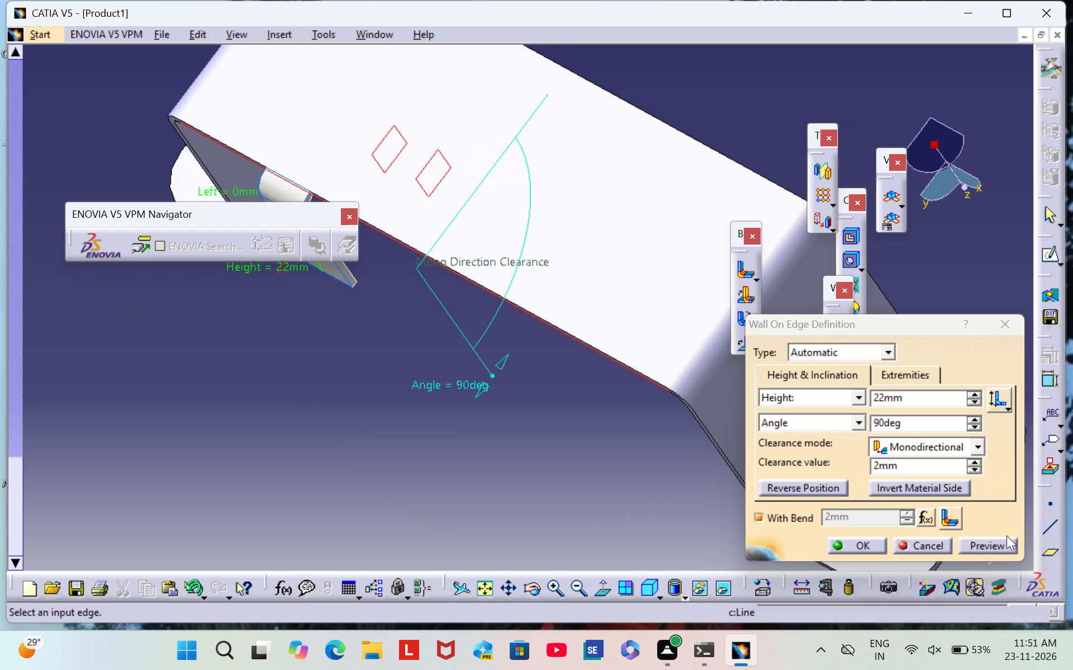
left_click(957, 514)
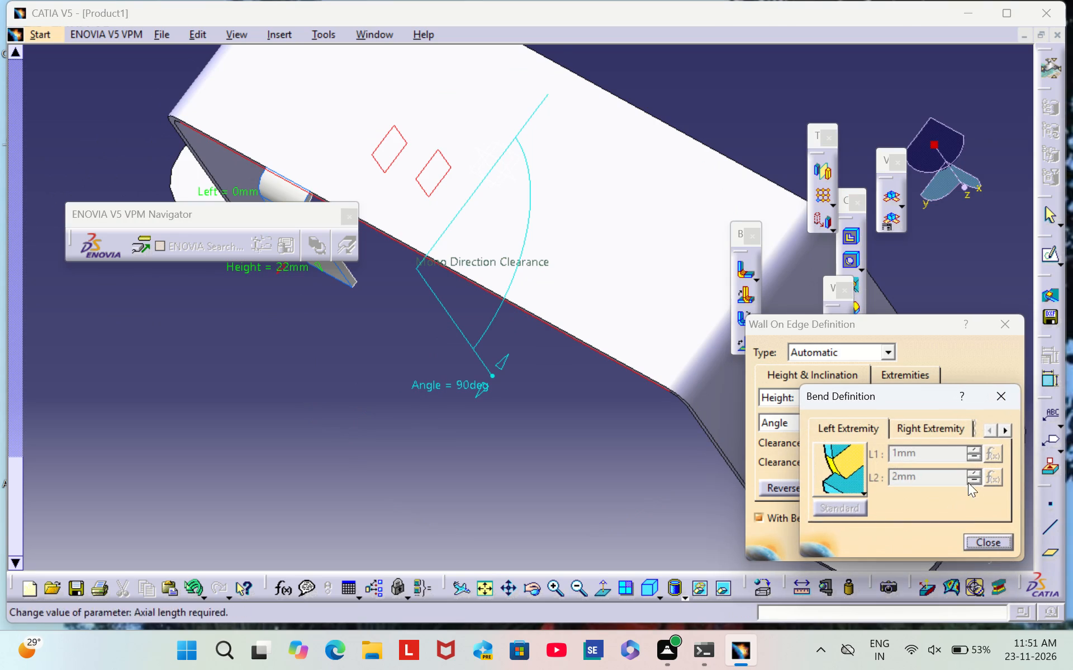
left_click(1000, 393)
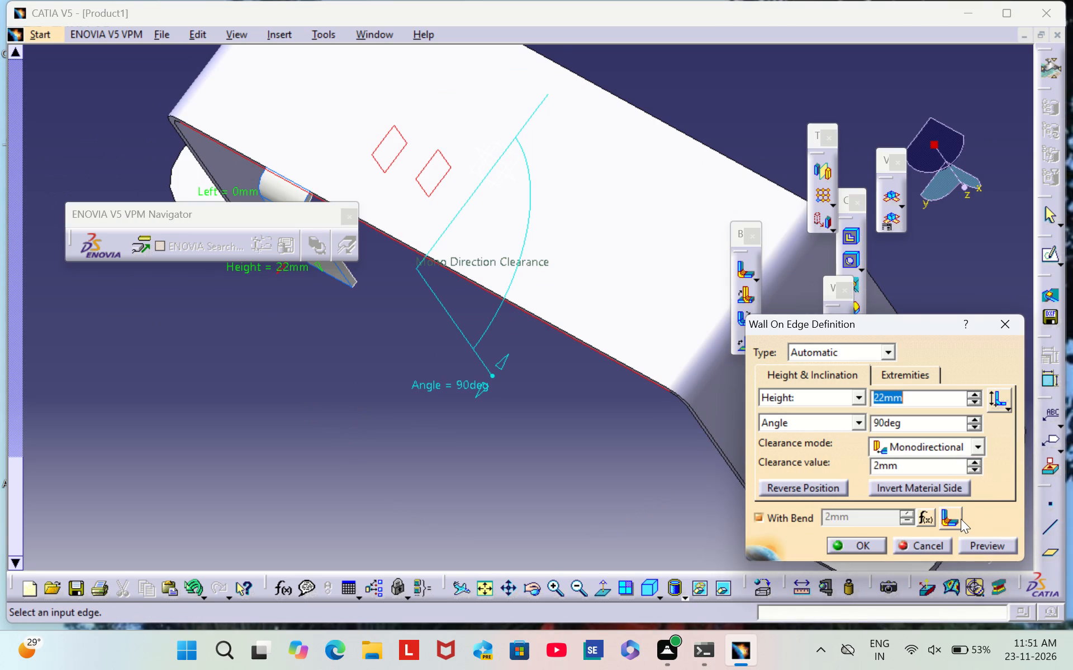
left_click(957, 528)
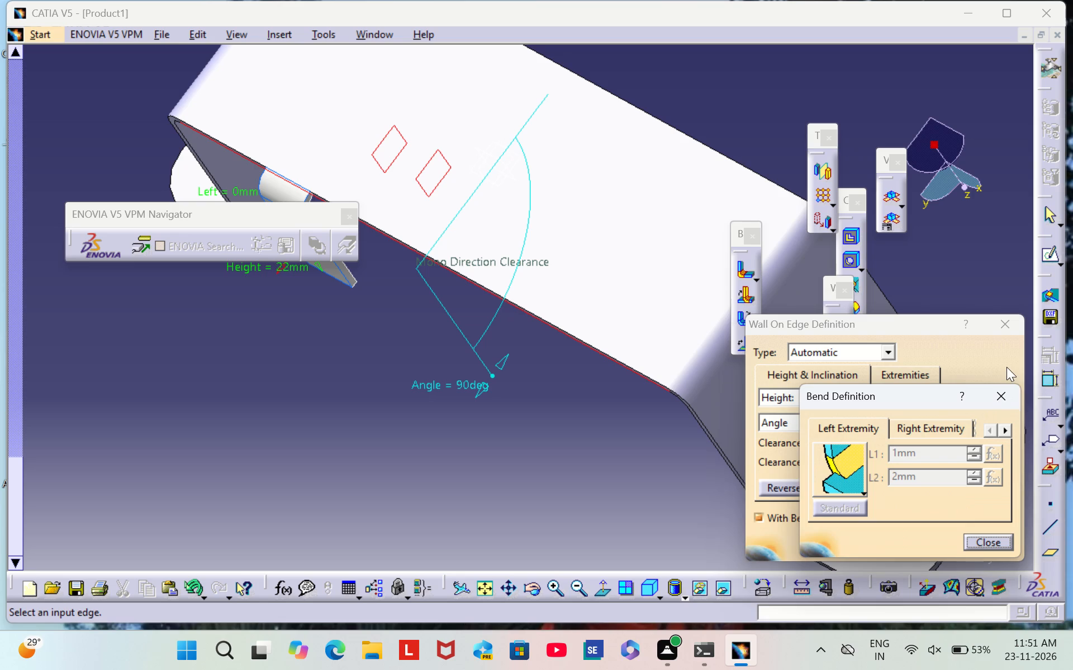
left_click(998, 403)
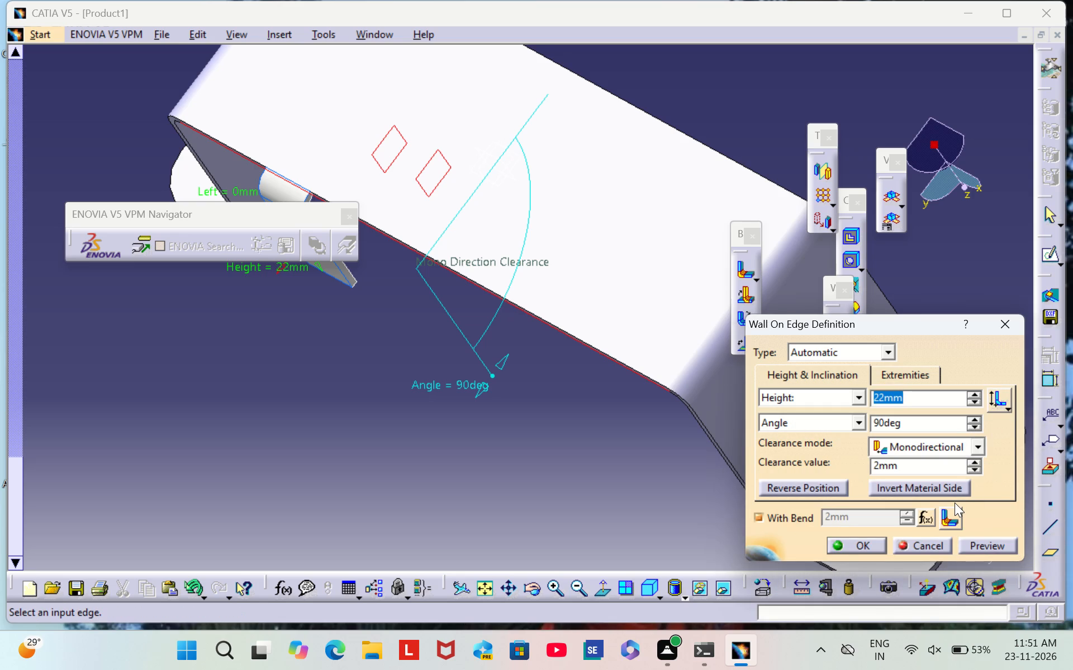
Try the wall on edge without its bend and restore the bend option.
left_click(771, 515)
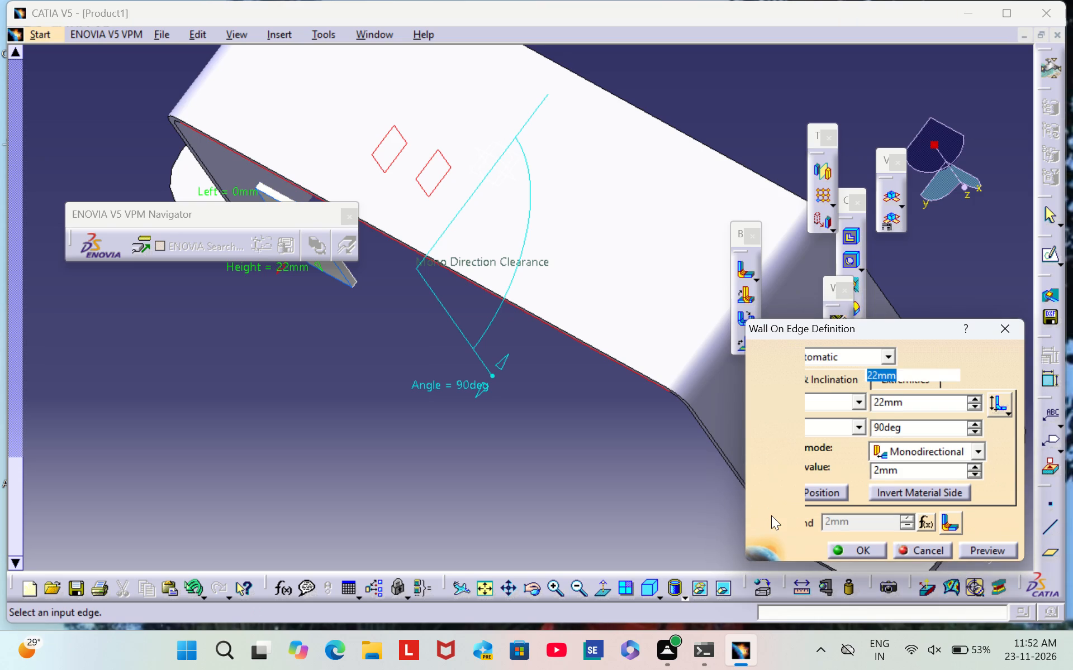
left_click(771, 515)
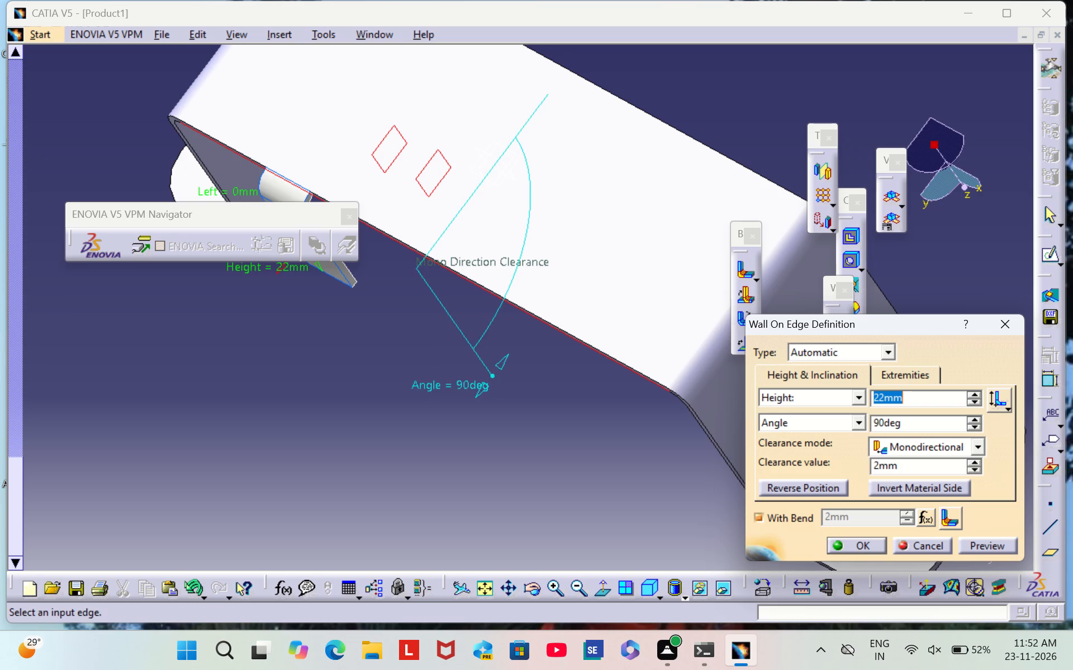
Set the new wall's clearance value to 5 mm.
left_click(972, 461)
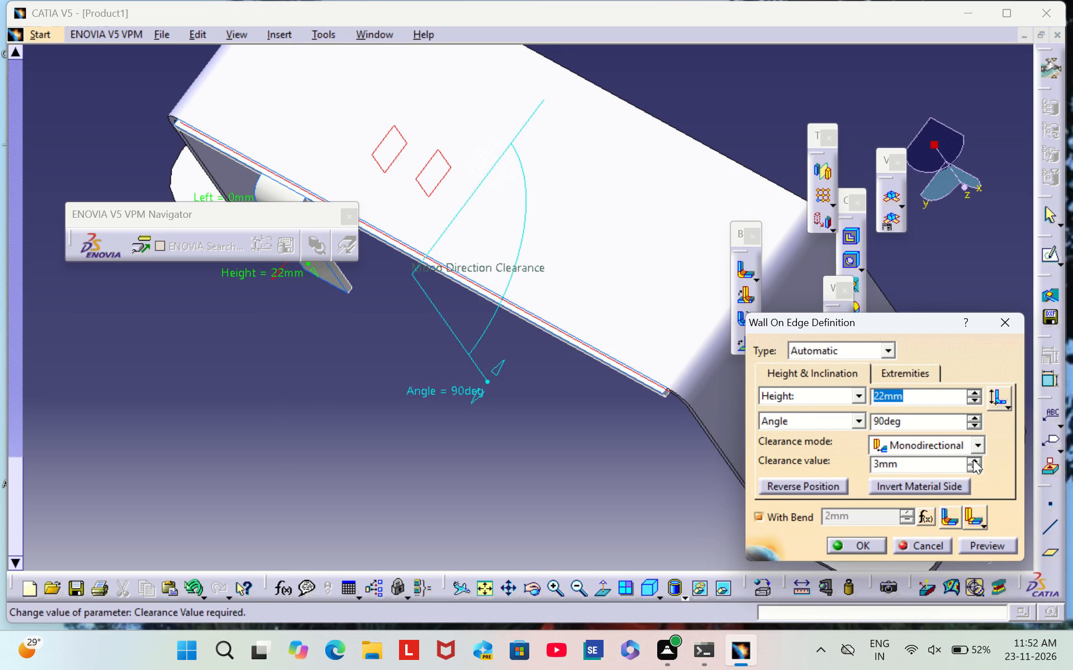
left_click(973, 460)
left_click(973, 460)
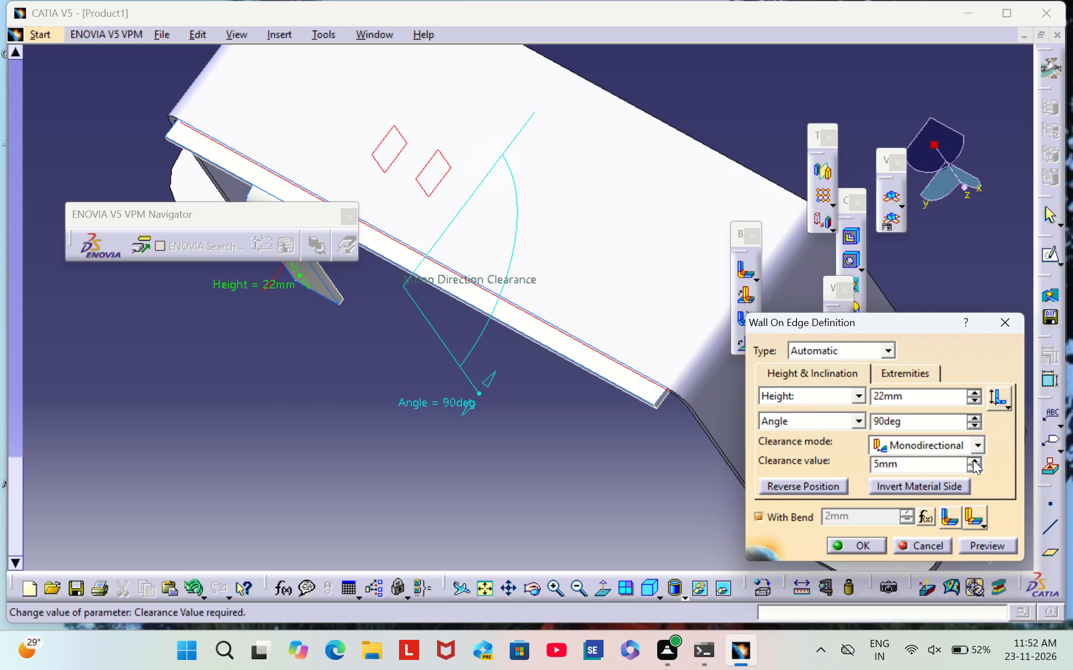
Switch the new wall's clearance extension from the full supporting edge to only the tab's width.
scroll(219, 442, "down", 1)
middle_click_drag(219, 442, 438, 369)
right_click_drag(219, 438, 438, 369)
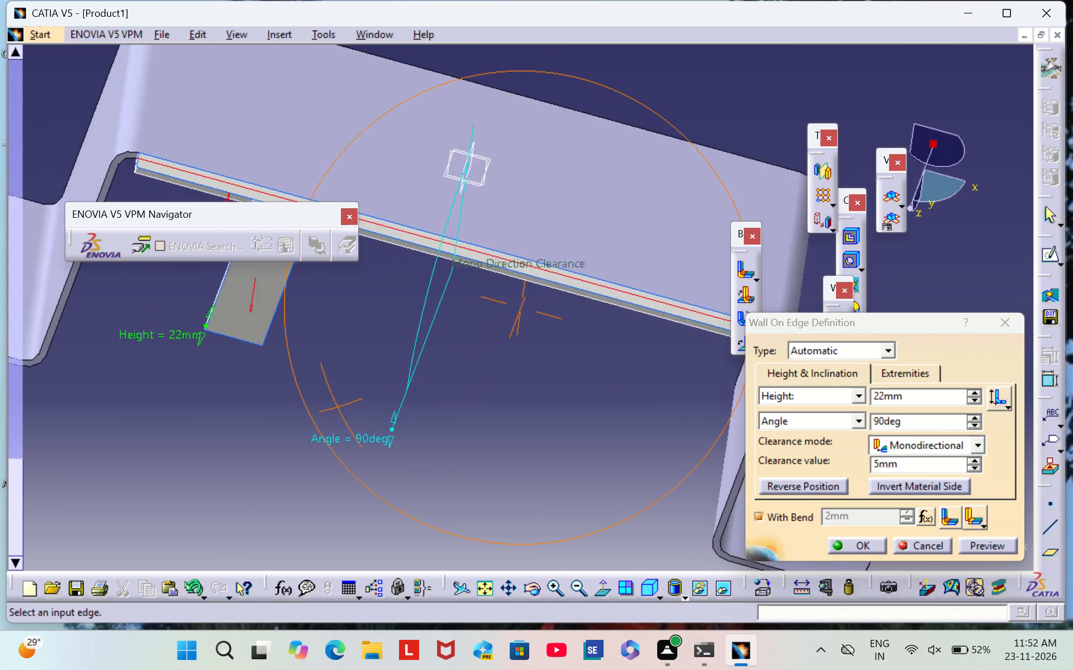
right_click_drag(438, 369, 603, 450)
middle_click_drag(438, 369, 604, 452)
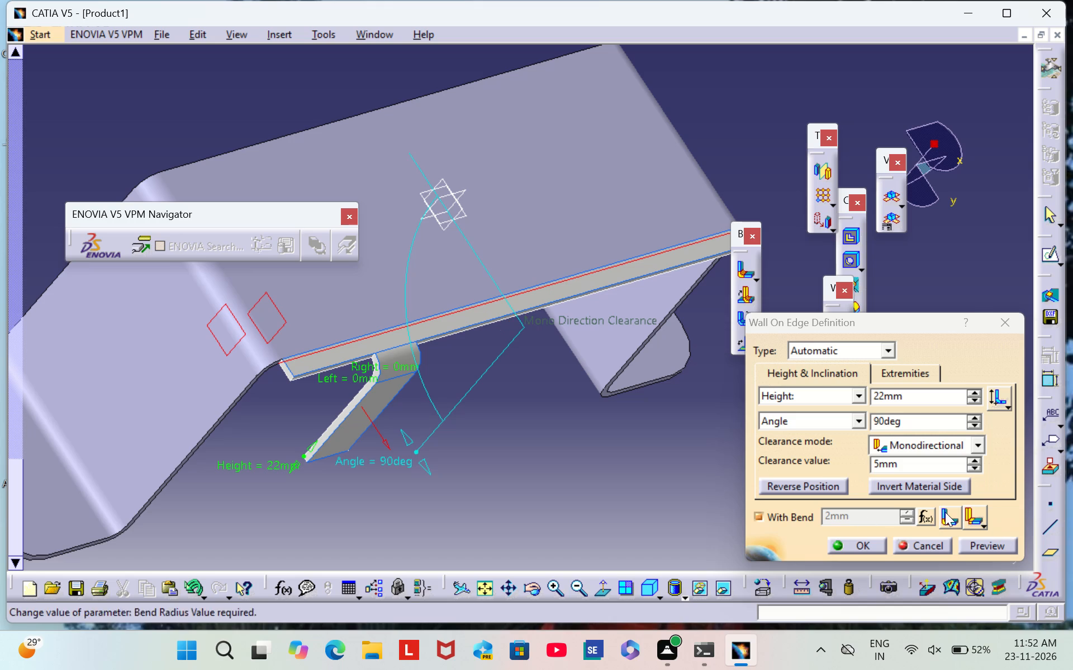
left_click(970, 518)
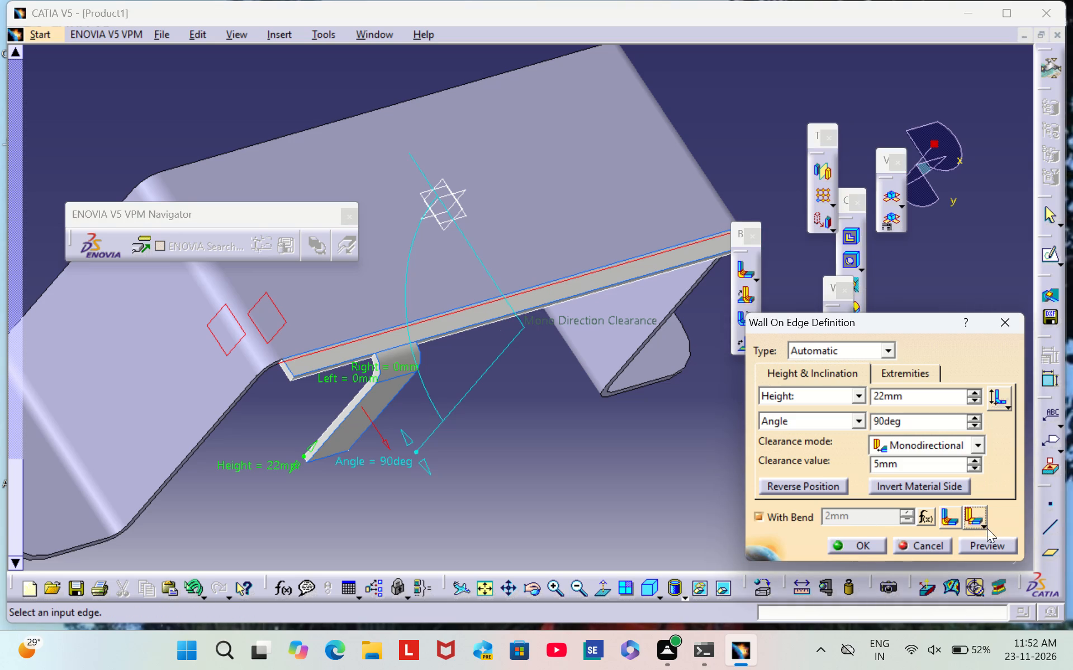
left_click(985, 525)
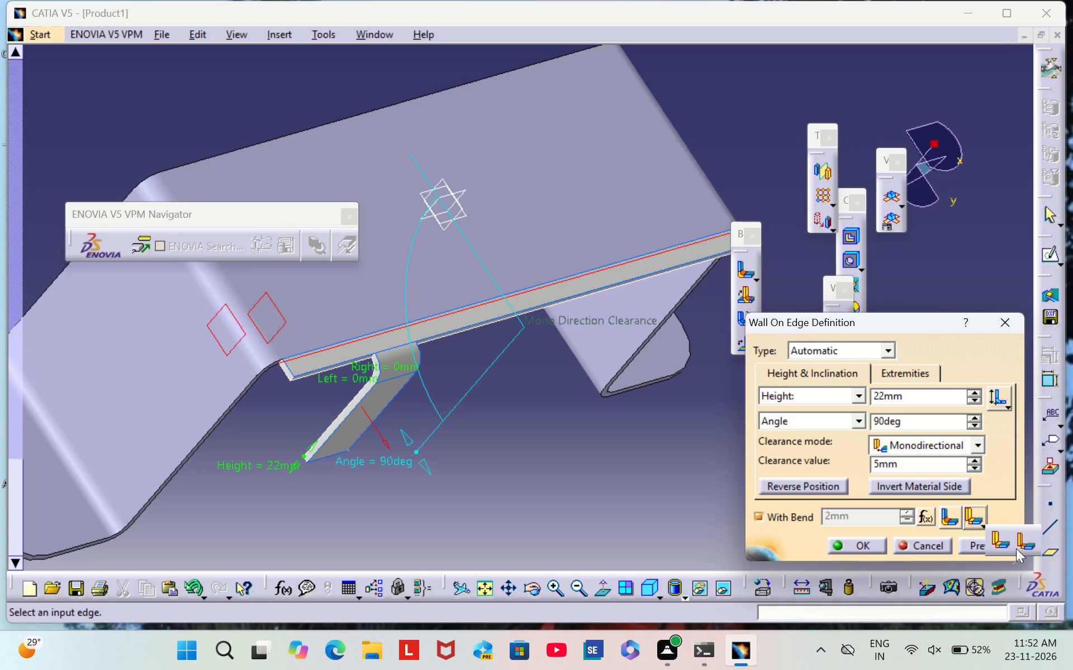
left_click(1023, 544)
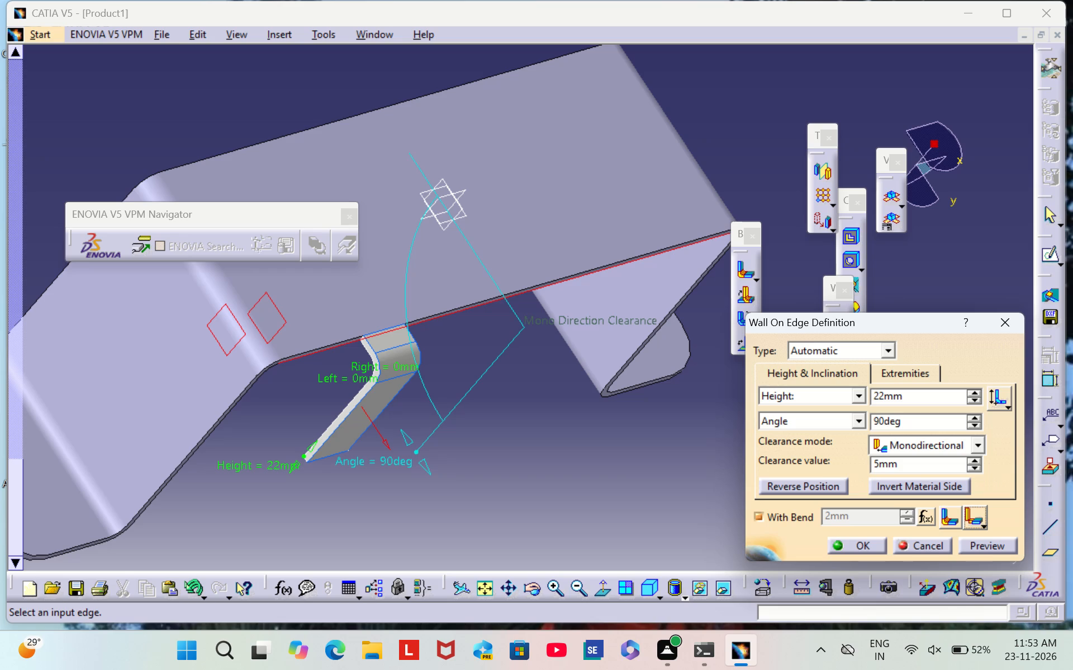
Set the new wall's height to 19 mm.
left_click(910, 403)
key("BackSpace")
key("BackSpace")
key("BackSpace")
key("BackSpace")
key("BackSpace")
key("BackSpace")
key("BackSpace")
key("BackSpace")
key("BackSpace")
key("BackSpace")
key("BackSpace")
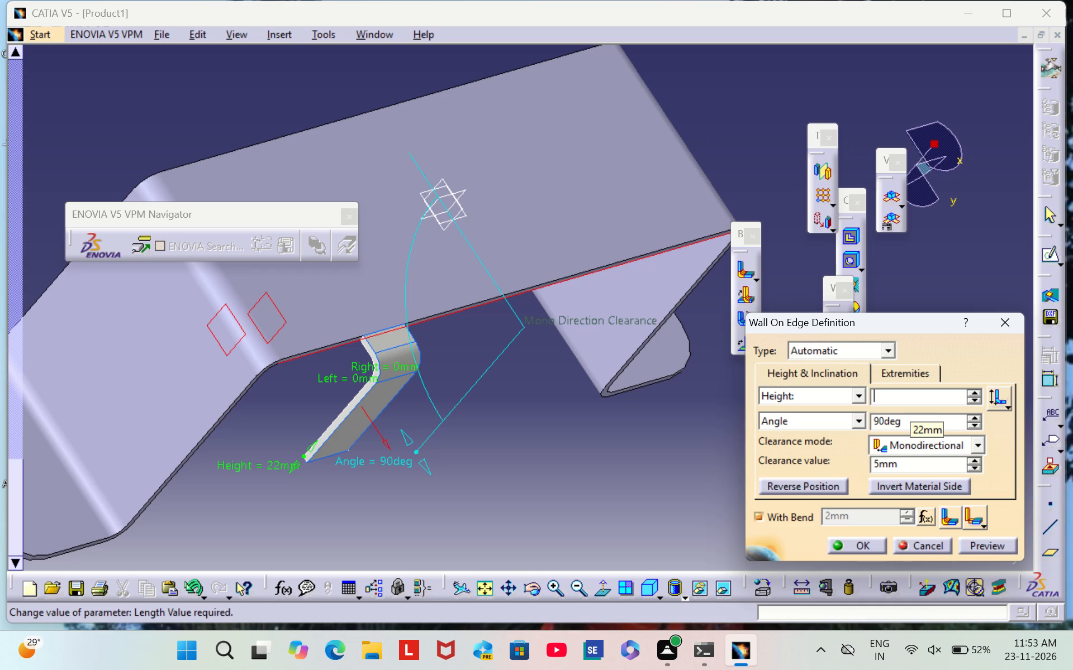
key("1")
key("9")
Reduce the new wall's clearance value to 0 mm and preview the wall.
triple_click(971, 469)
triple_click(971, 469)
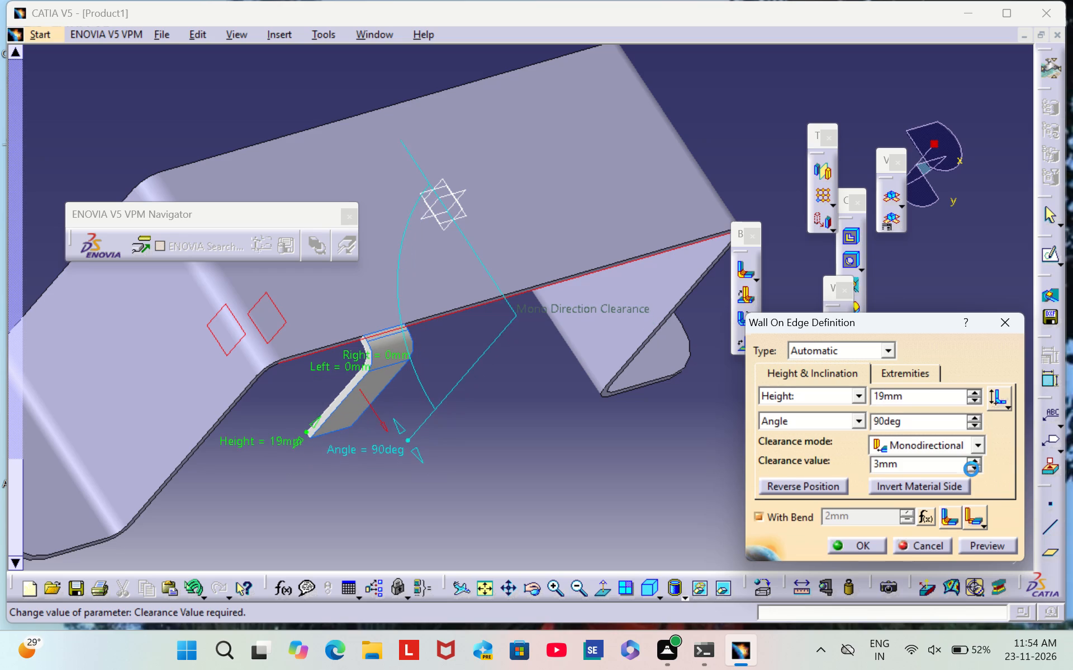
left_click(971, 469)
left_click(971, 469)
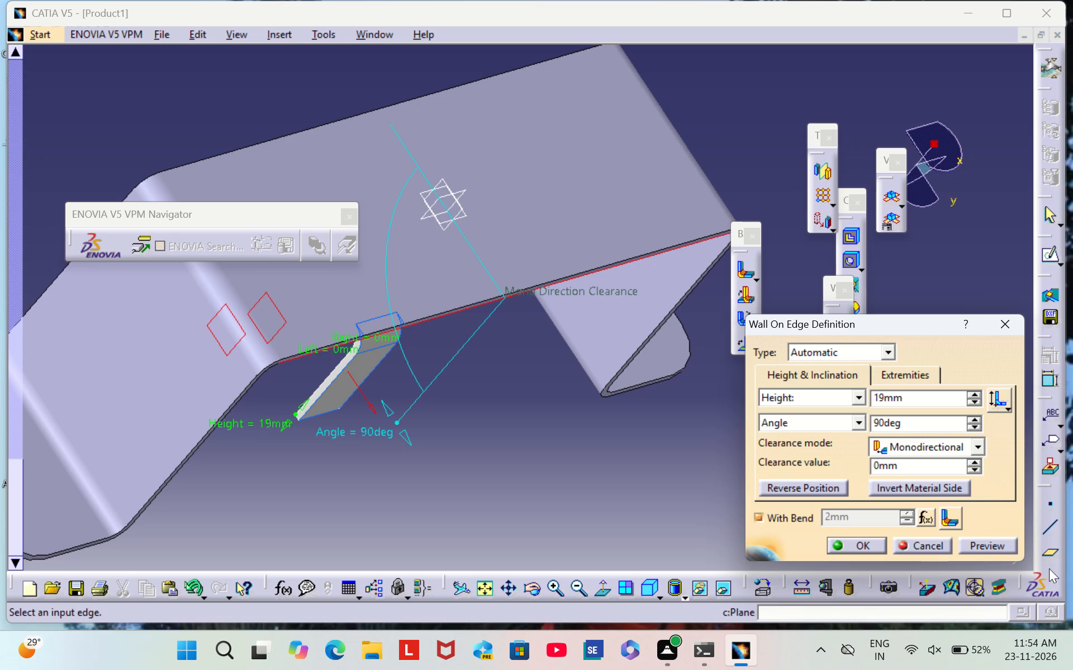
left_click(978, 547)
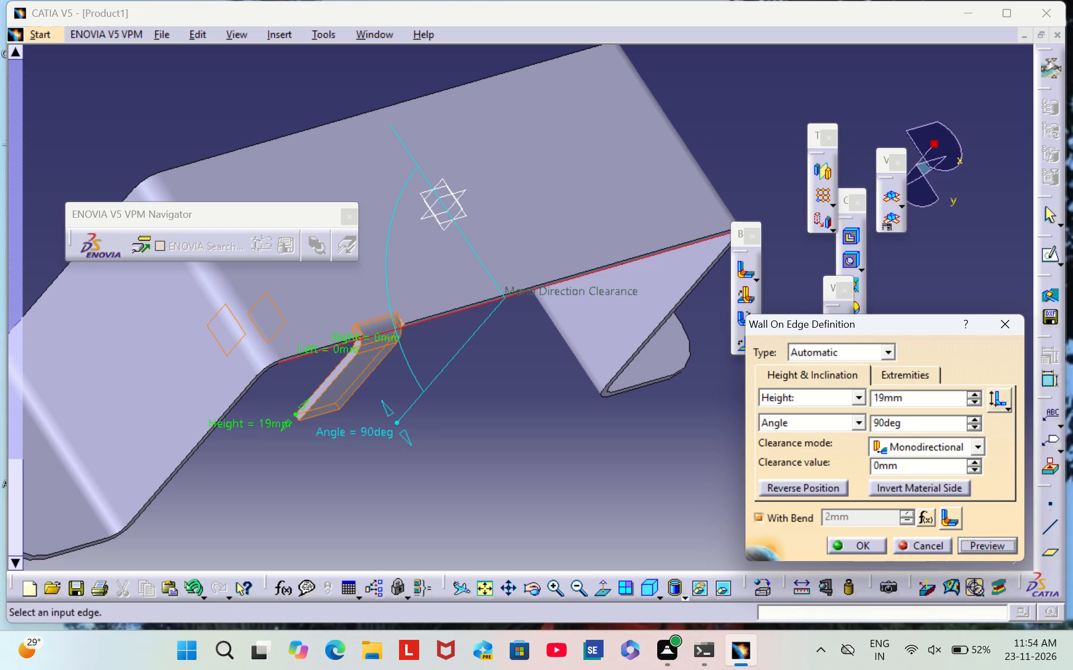
Set the new wall's monodirectional clearance to 12 mm, preview it and create the bent tab.
scroll(757, 184, "down", 1)
middle_click_drag(757, 184, 630, 290)
right_click_drag(757, 183, 630, 291)
middle_click(630, 290)
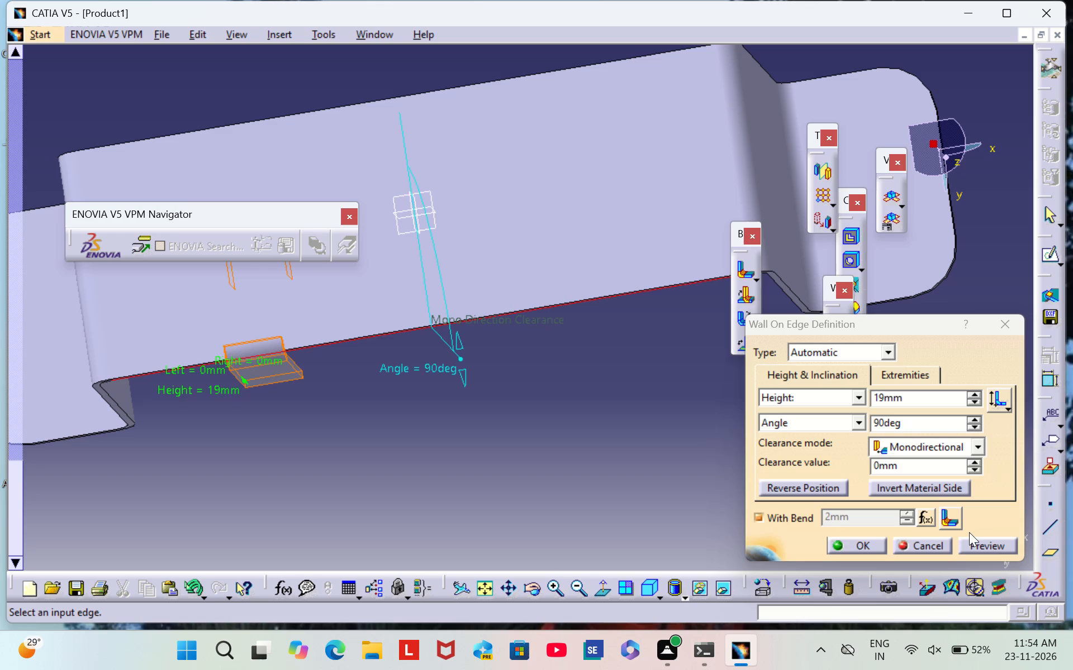
left_click(922, 469)
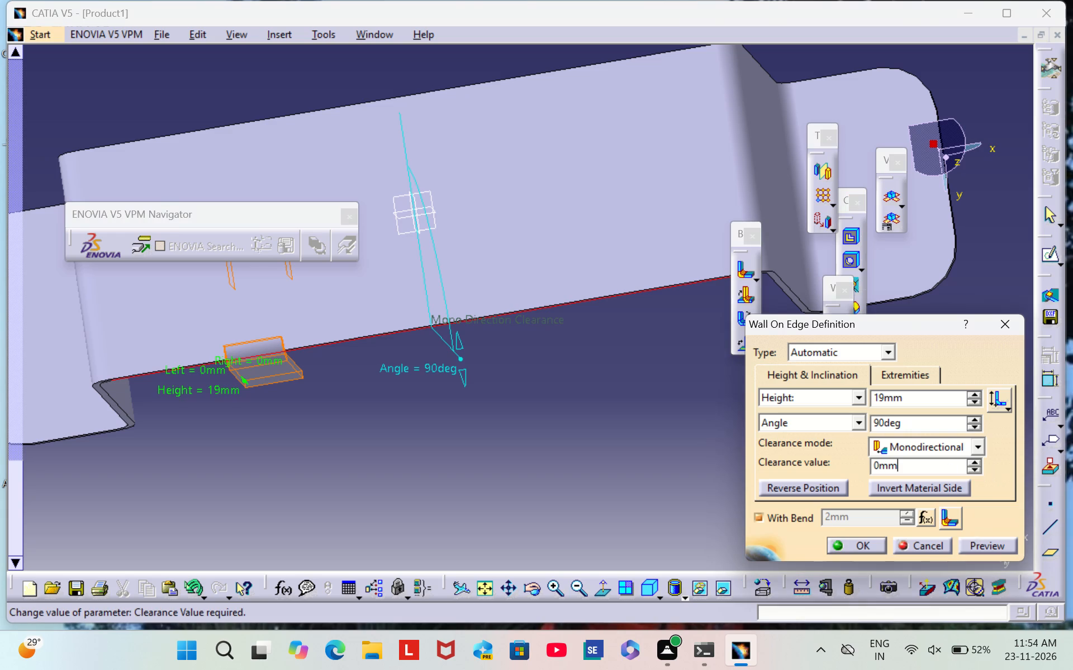
key("BackSpace")
key("BackSpace")
key("BackSpace")
key("BackSpace")
type("12")
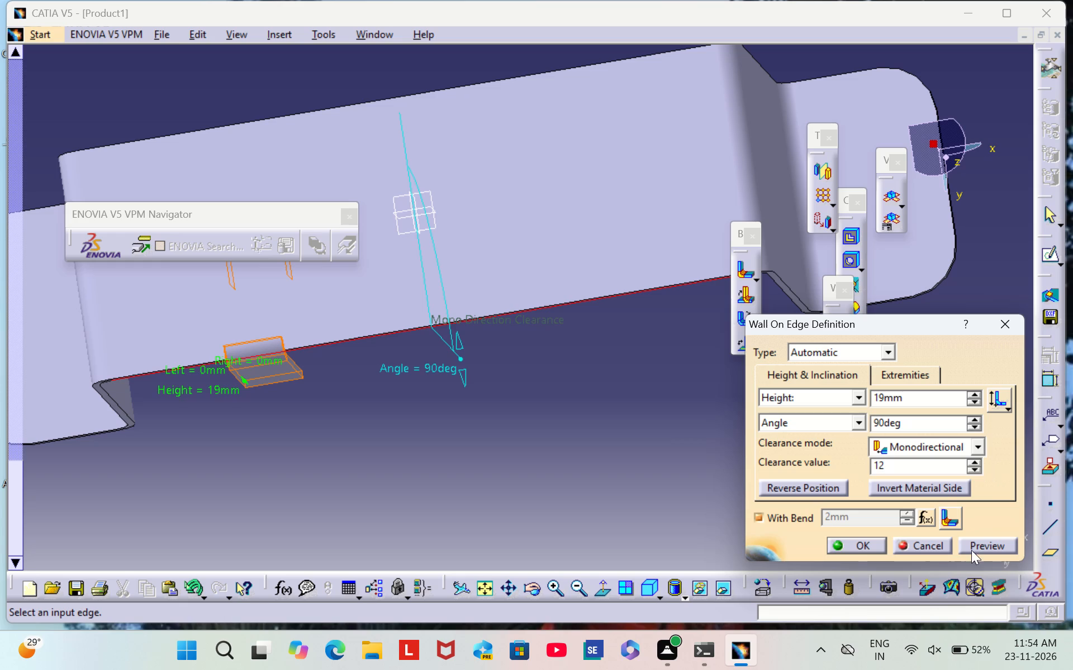
left_click(1012, 539)
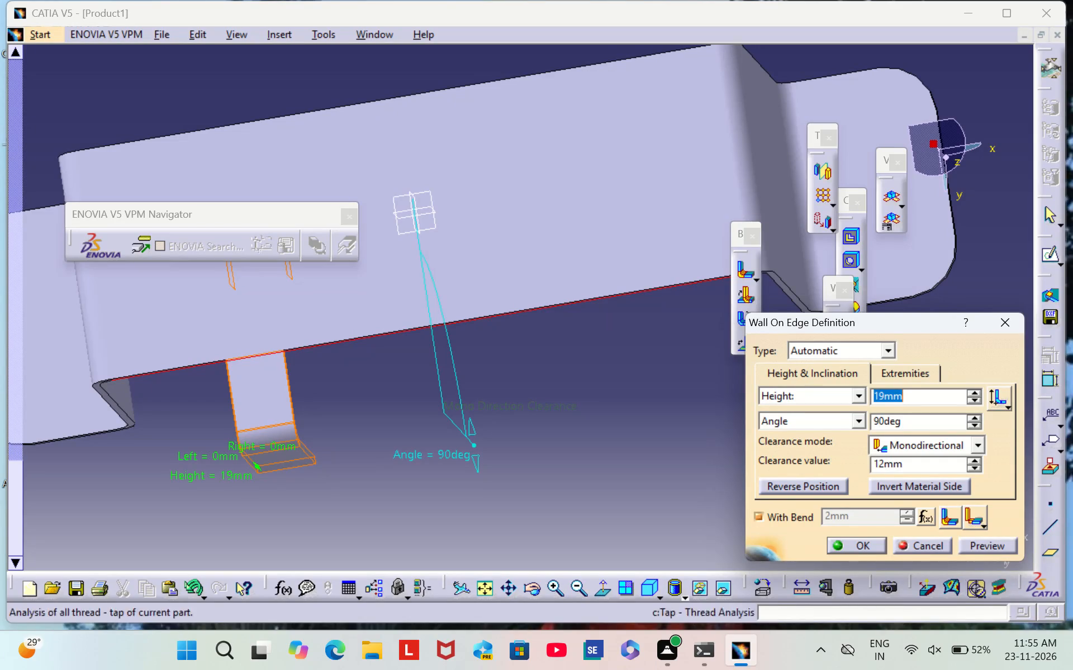
left_click(987, 545)
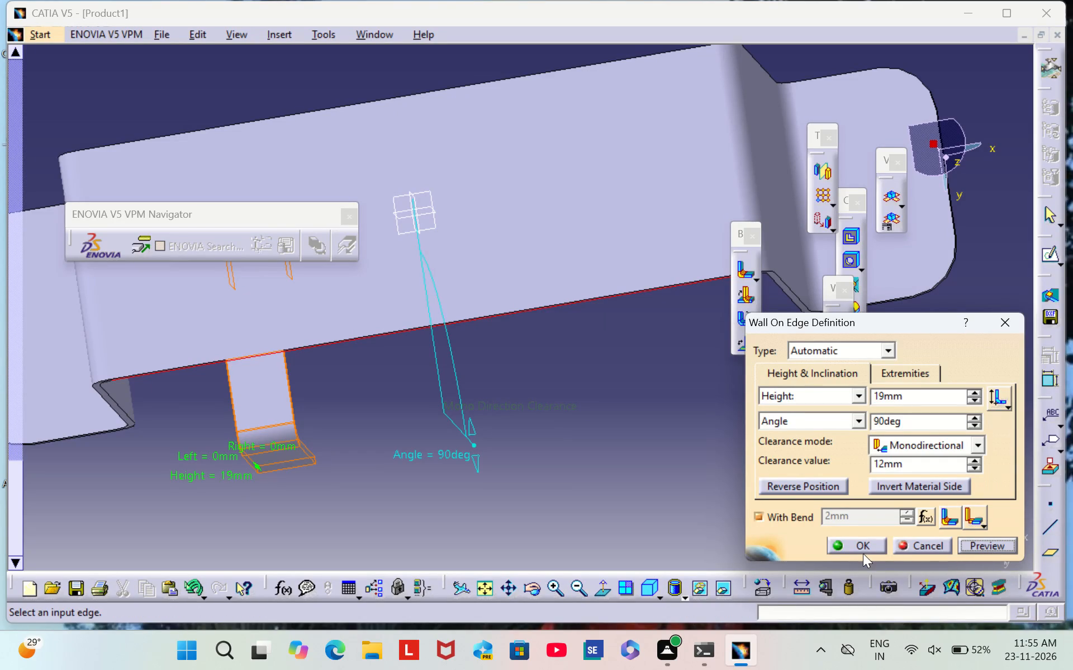
left_click(862, 549)
left_click(439, 382)
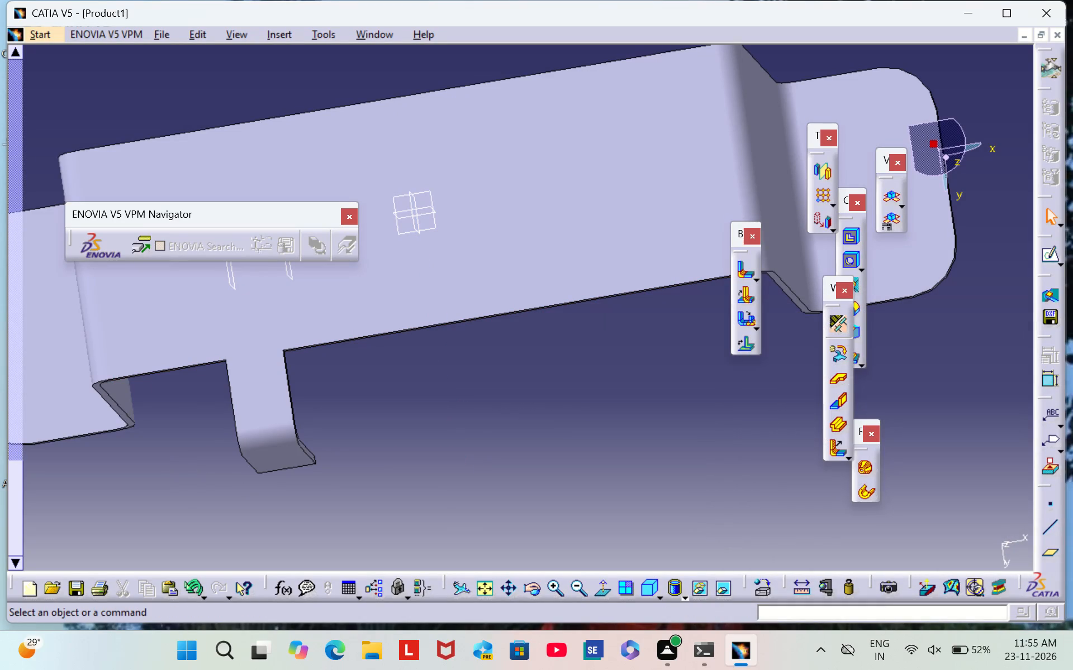
Examine the bent tab and the whole bracket from several angles.
triple_click(574, 597)
double_click(574, 596)
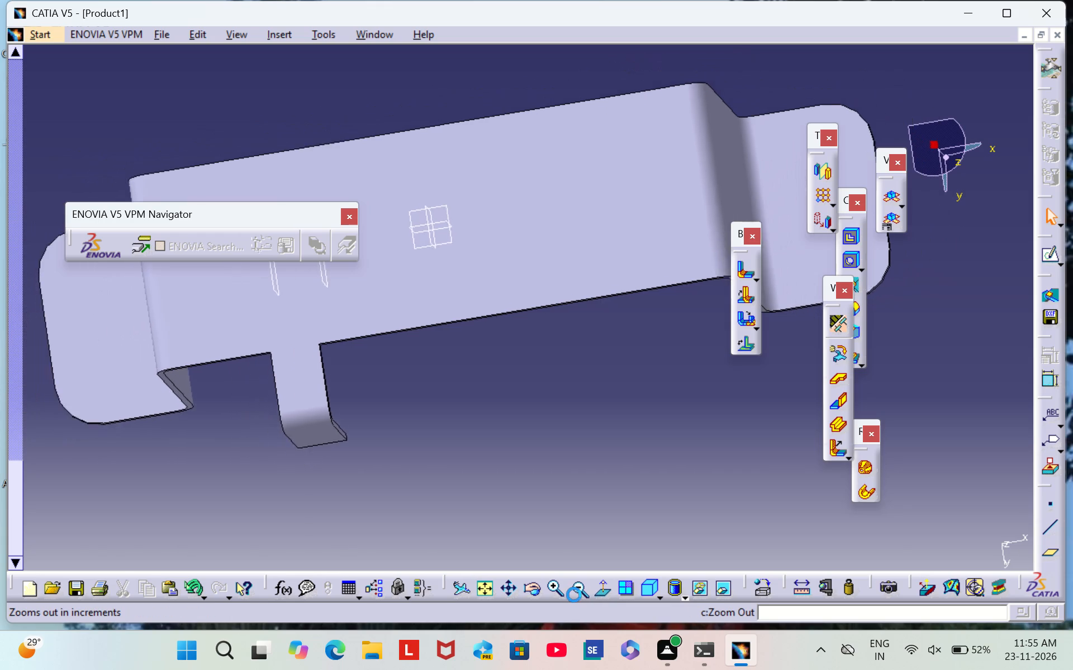
scroll(653, 137, "down", 1)
middle_click_drag(653, 136, 677, 68)
right_click_drag(653, 136, 670, 66)
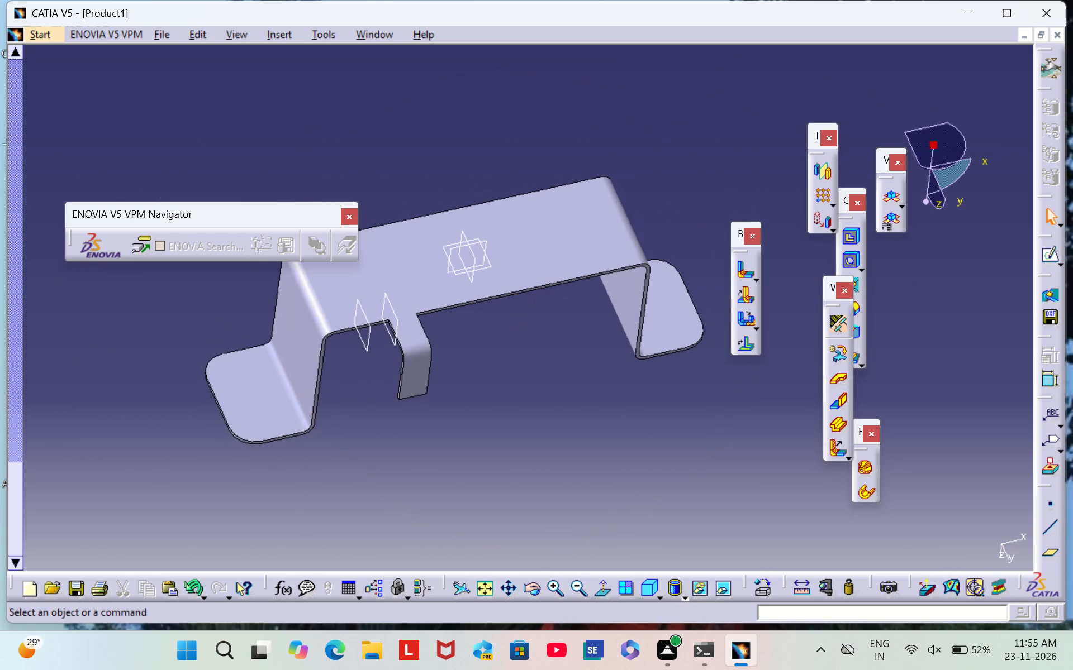
middle_click_drag(516, 396, 632, 267)
right_click_drag(515, 389, 632, 267)
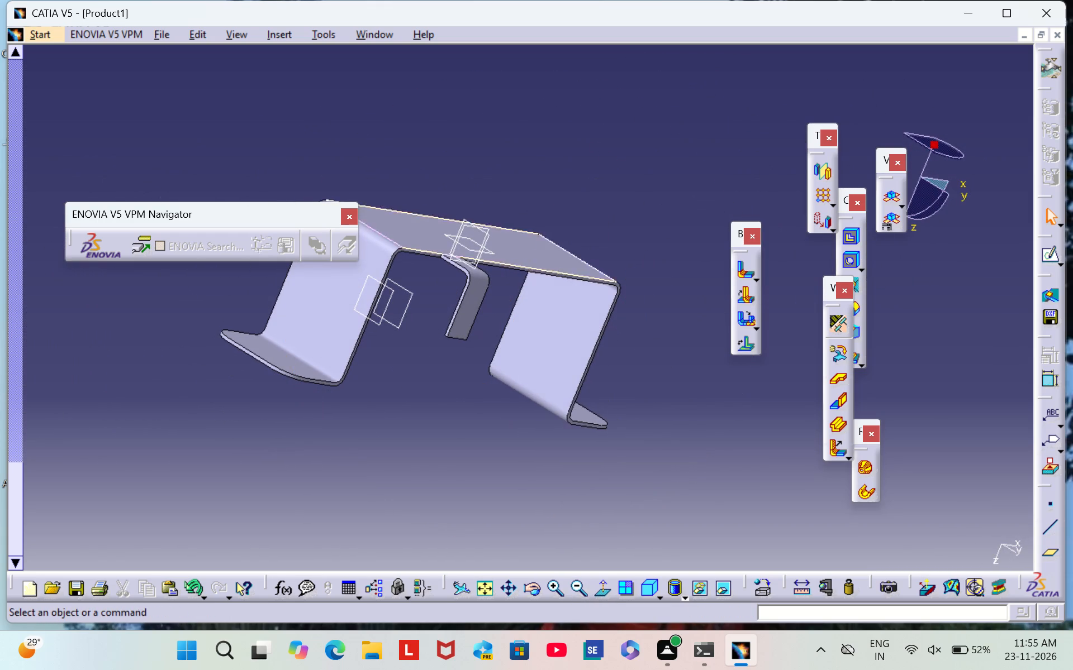
scroll(468, 372, "down", 2)
middle_click_drag(468, 371, 476, 386)
right_click_drag(470, 370, 476, 386)
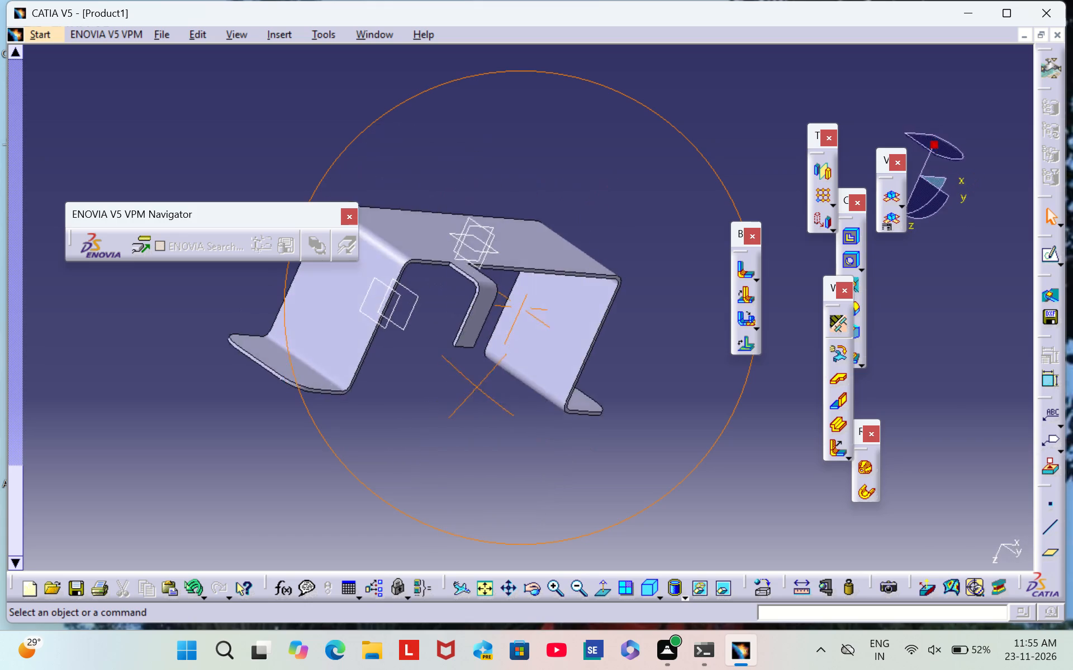
middle_click_drag(476, 386, 453, 415)
right_click_drag(476, 386, 453, 415)
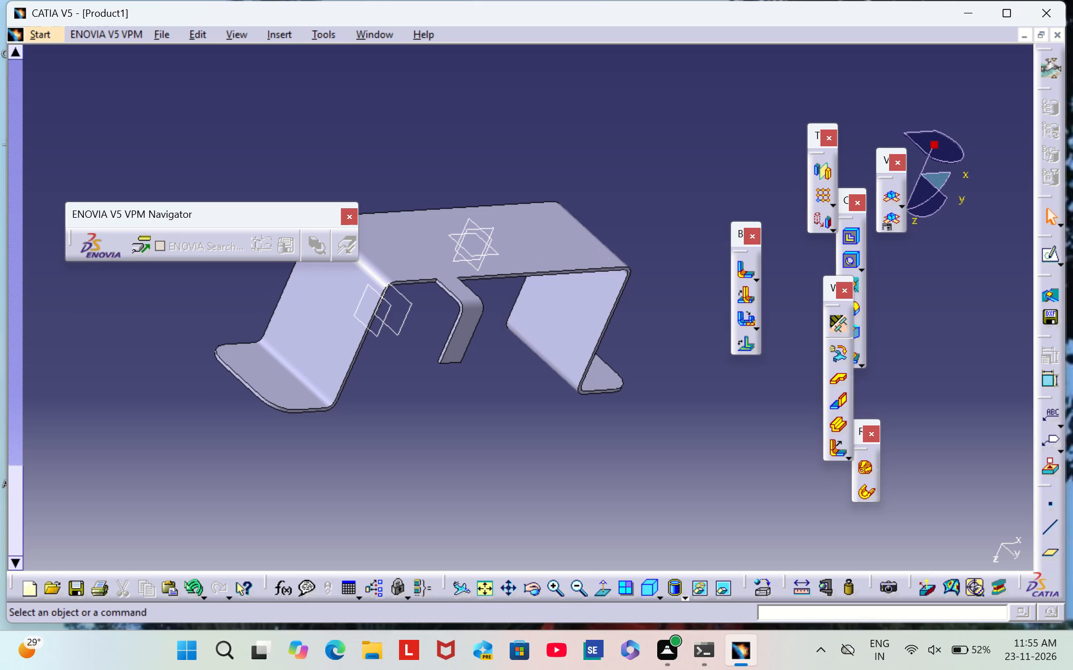
scroll(683, 200, "down", 1)
middle_click_drag(683, 200, 494, 244)
right_click_drag(683, 199, 493, 246)
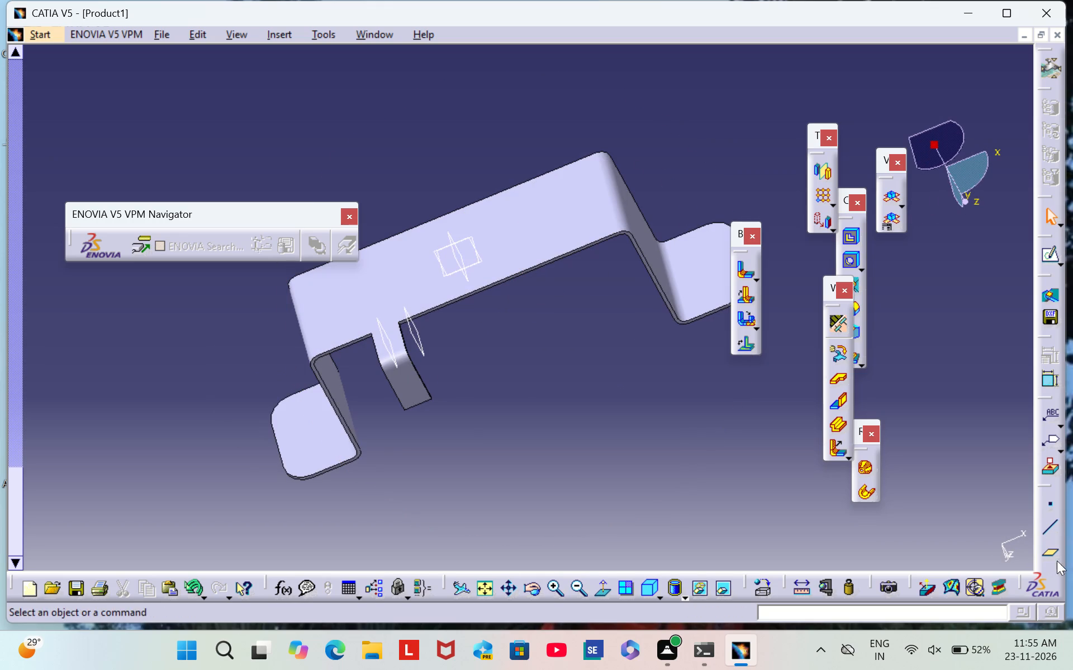
Start an offset plane referenced to the bracket's side wall face farthest from the tab.
left_click(1052, 551)
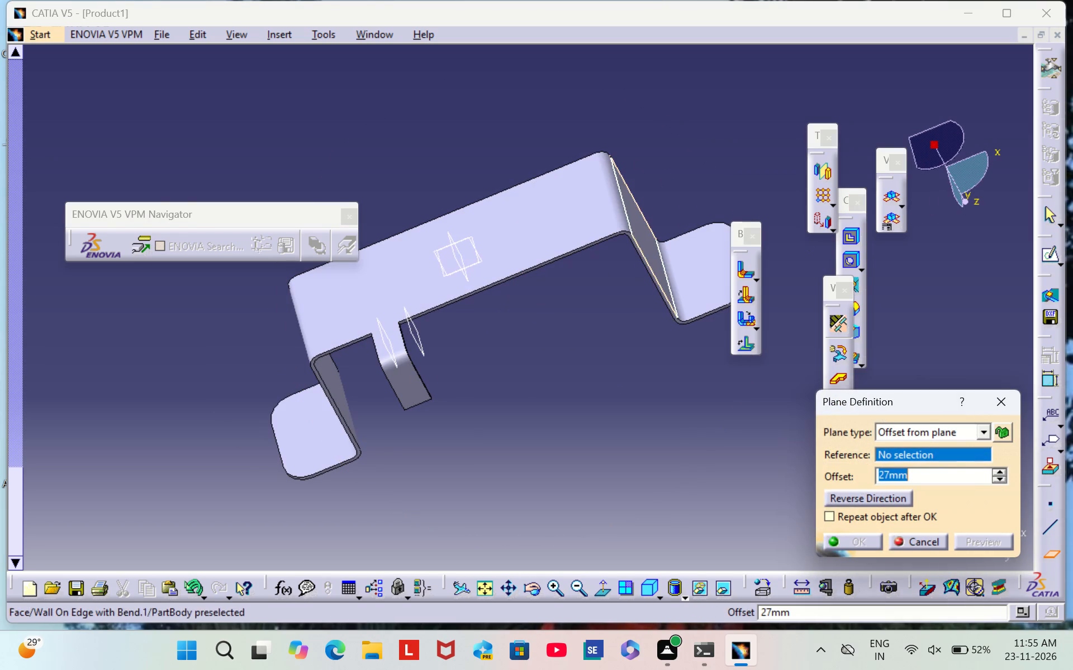
left_click(649, 243)
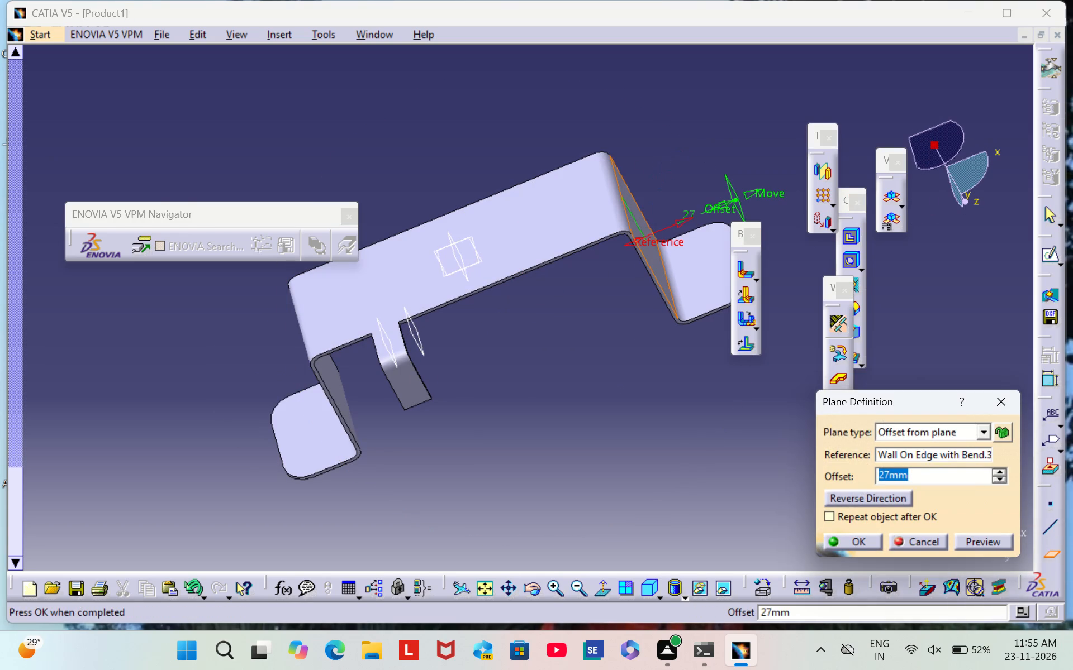
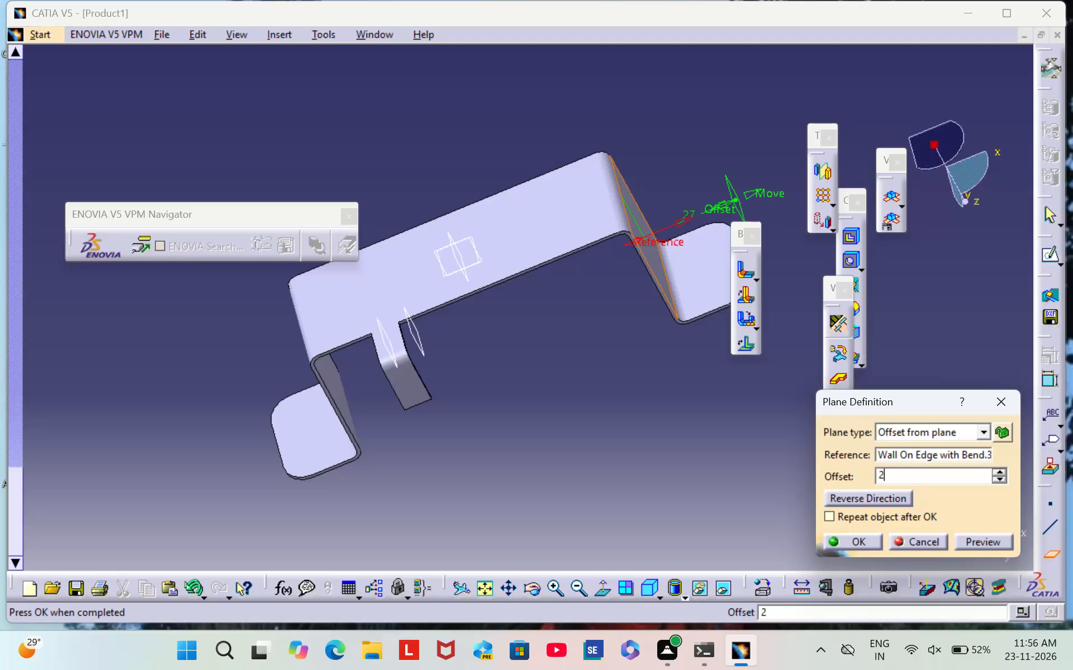
Create the plane at a 20 mm offset from the bracket's side wall, reversed towards the existing tab.
key("0")
left_click(873, 499)
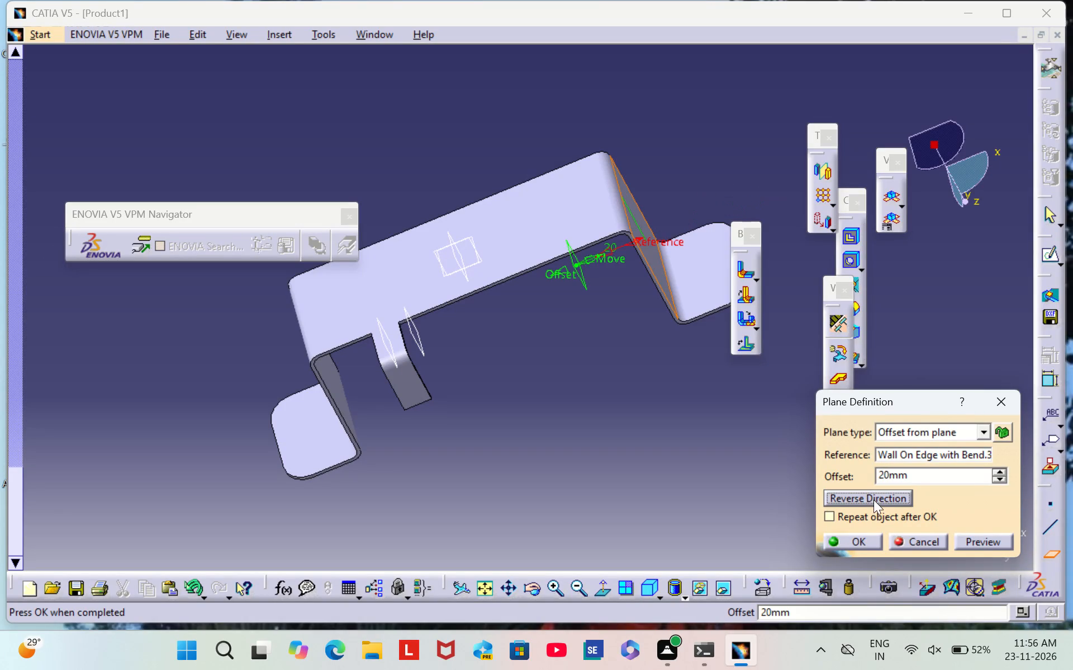
left_click(854, 538)
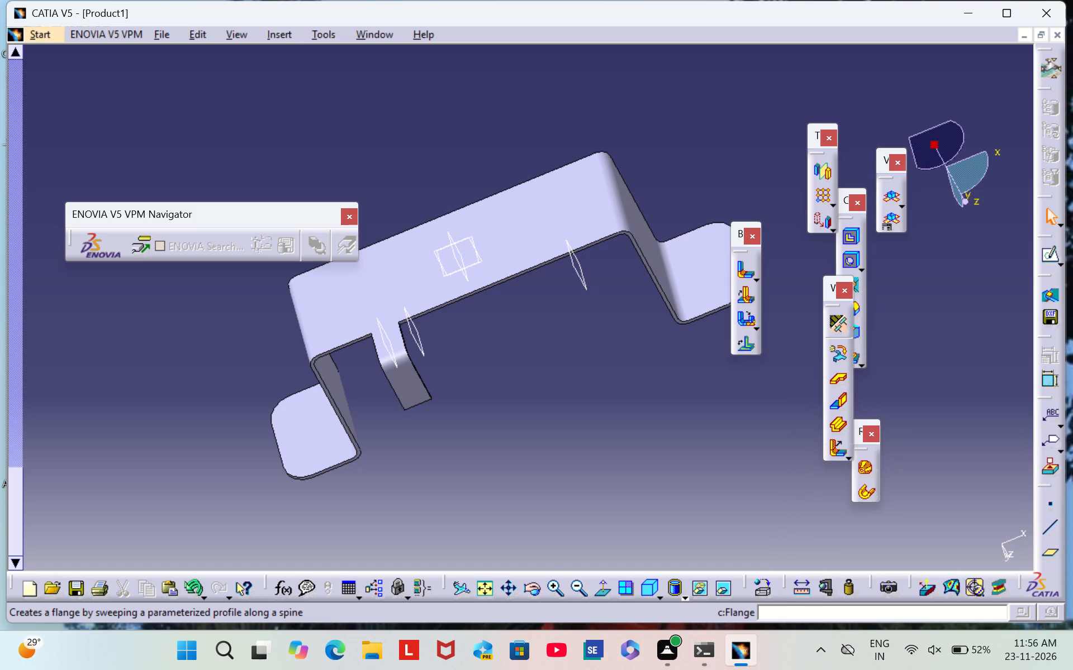
Create a second plane offset 27 mm from the plane just made, in the direction of the existing tab.
left_click(1057, 539)
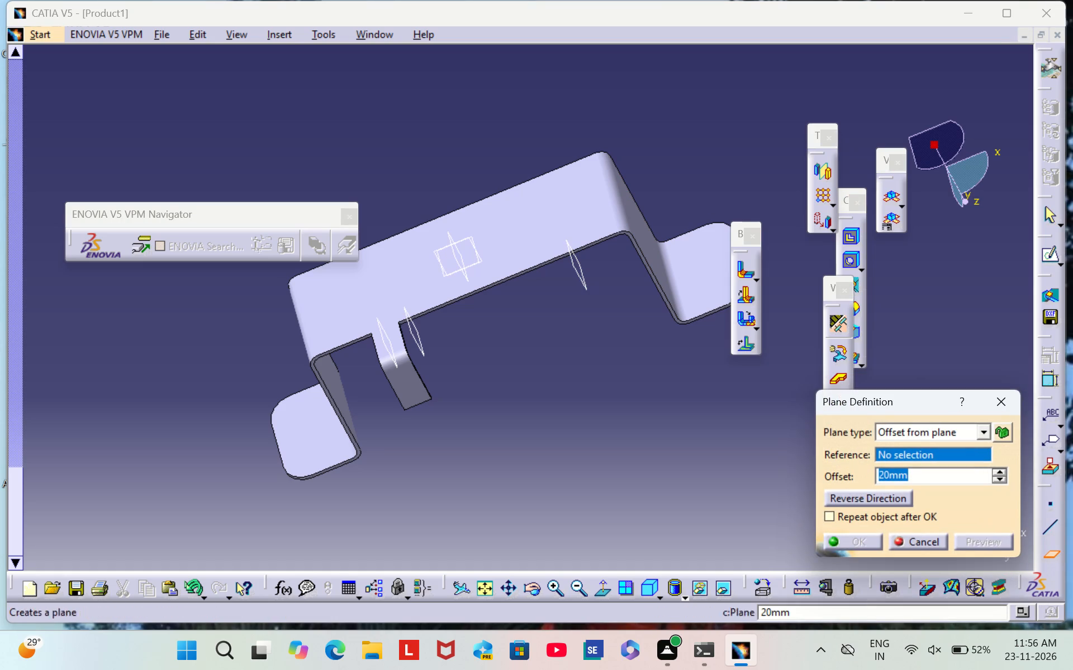
left_click(582, 279)
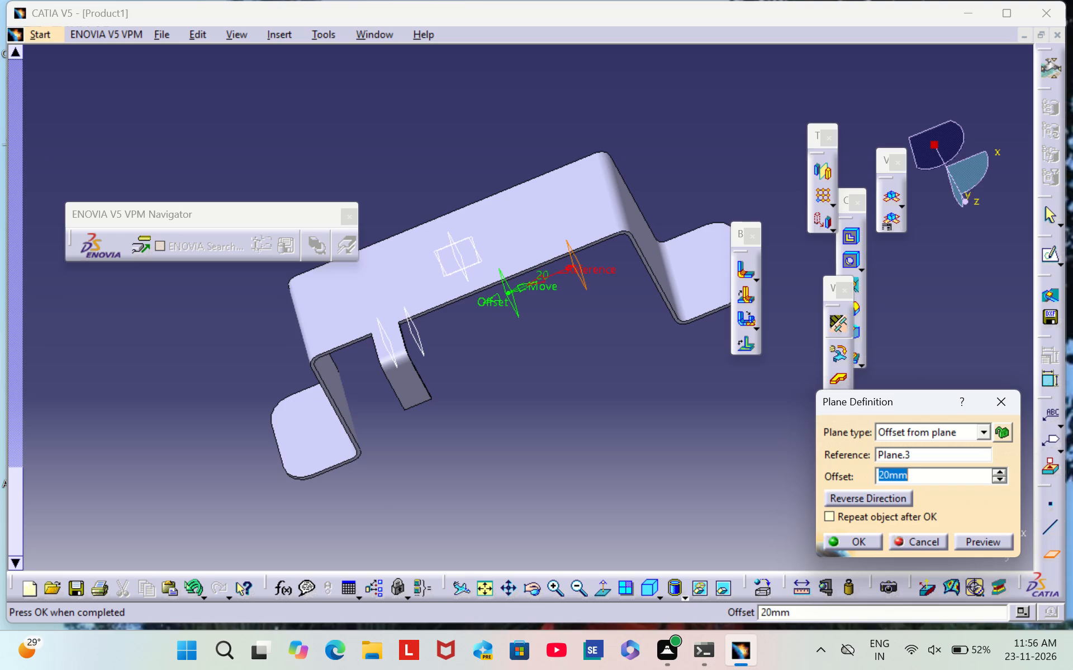
key("BackSpace")
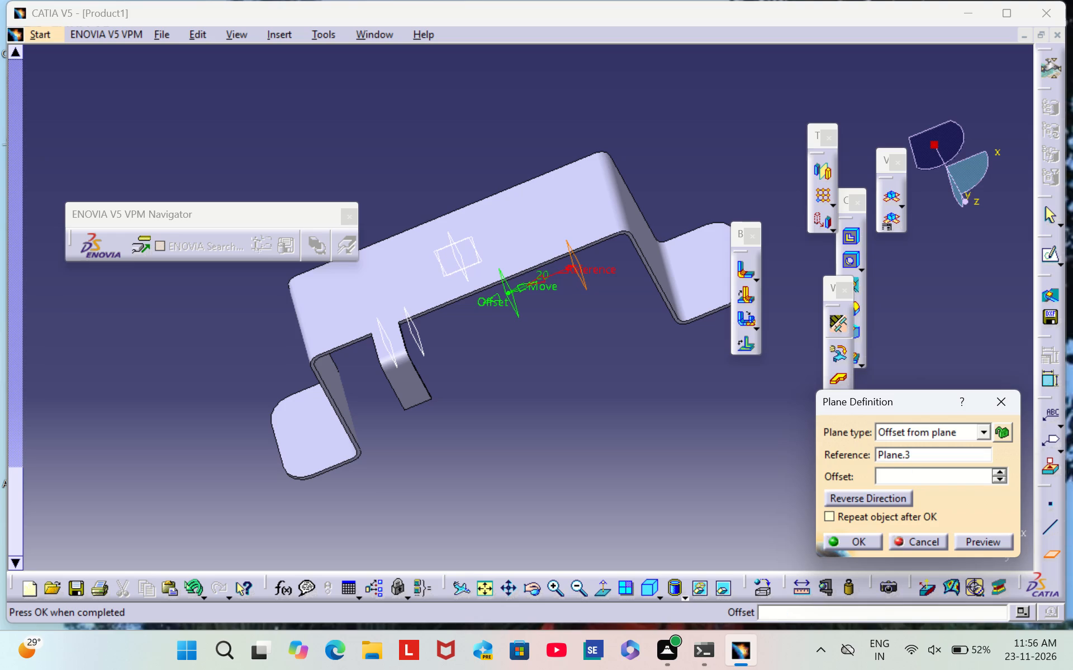
type("27")
left_click(859, 543)
left_click(573, 333)
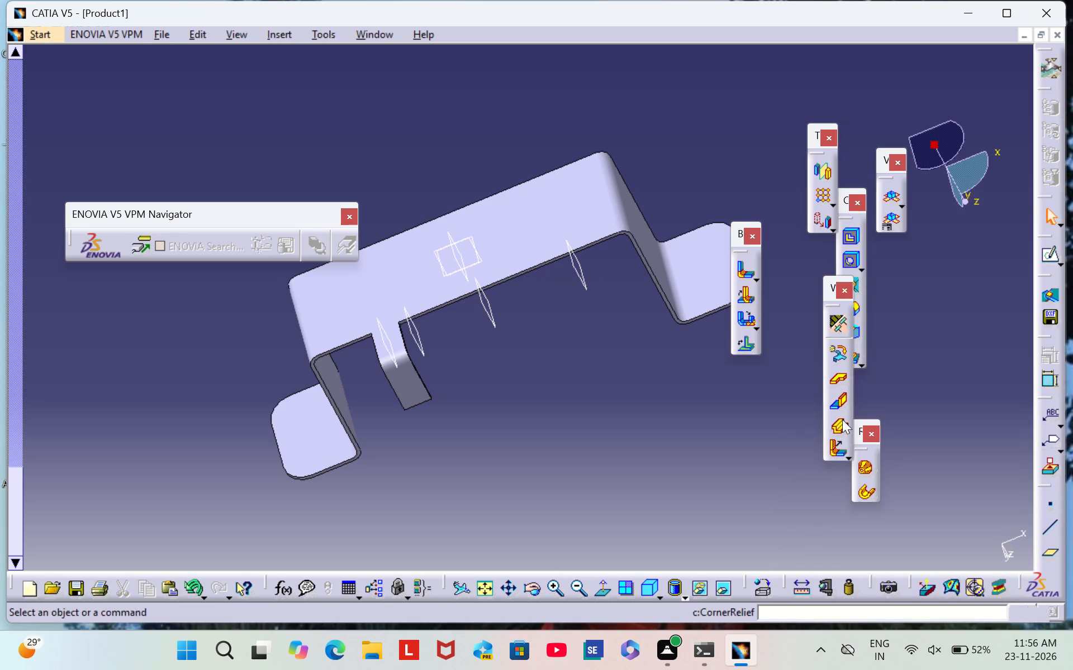
Define a Wall On Edge on the top wall's long edge beside the existing tab, with Plane.4 as left limit and Plane.3 as right limit.
left_click(835, 401)
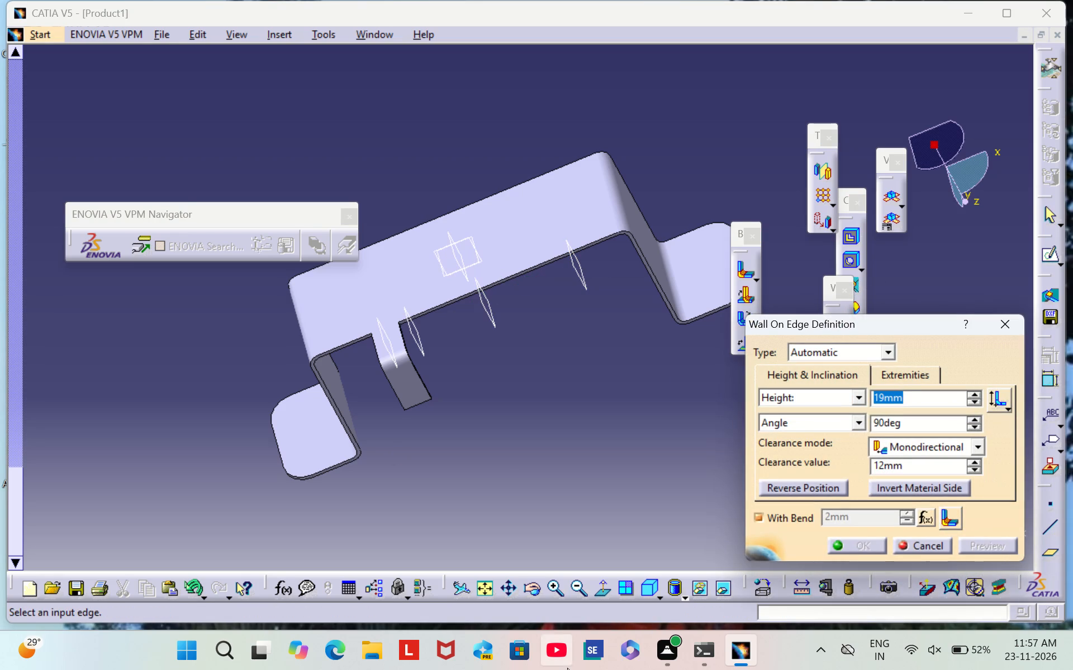
triple_click(552, 596)
left_click(552, 596)
scroll(553, 439, "down", 1)
middle_click_drag(553, 439, 553, 438)
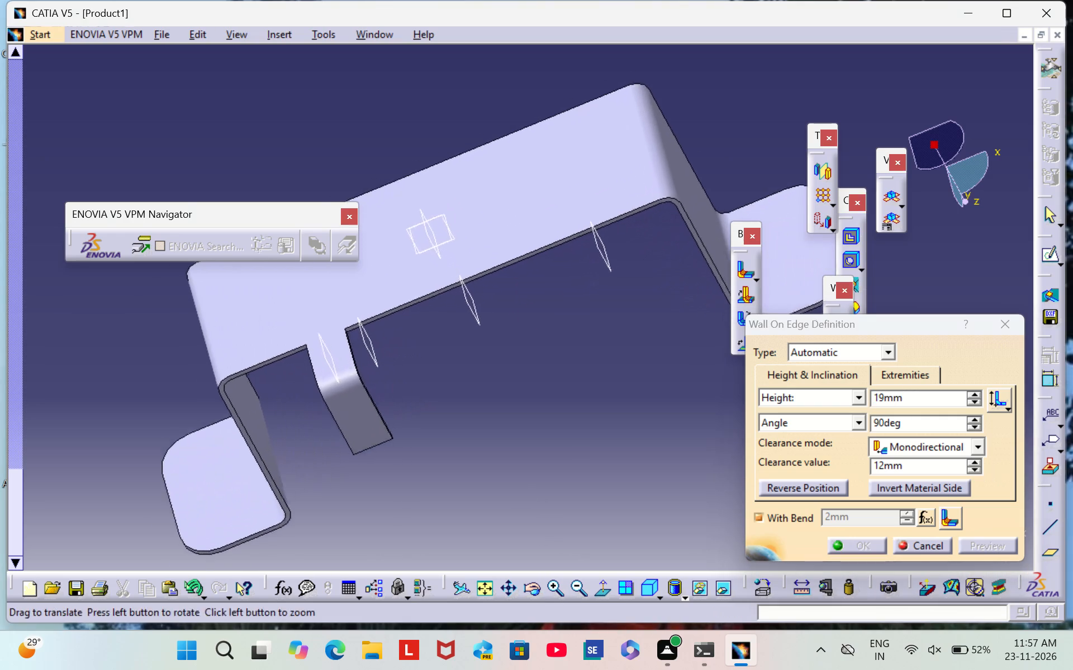
middle_click_drag(553, 438, 526, 364)
right_click_drag(553, 434, 526, 364)
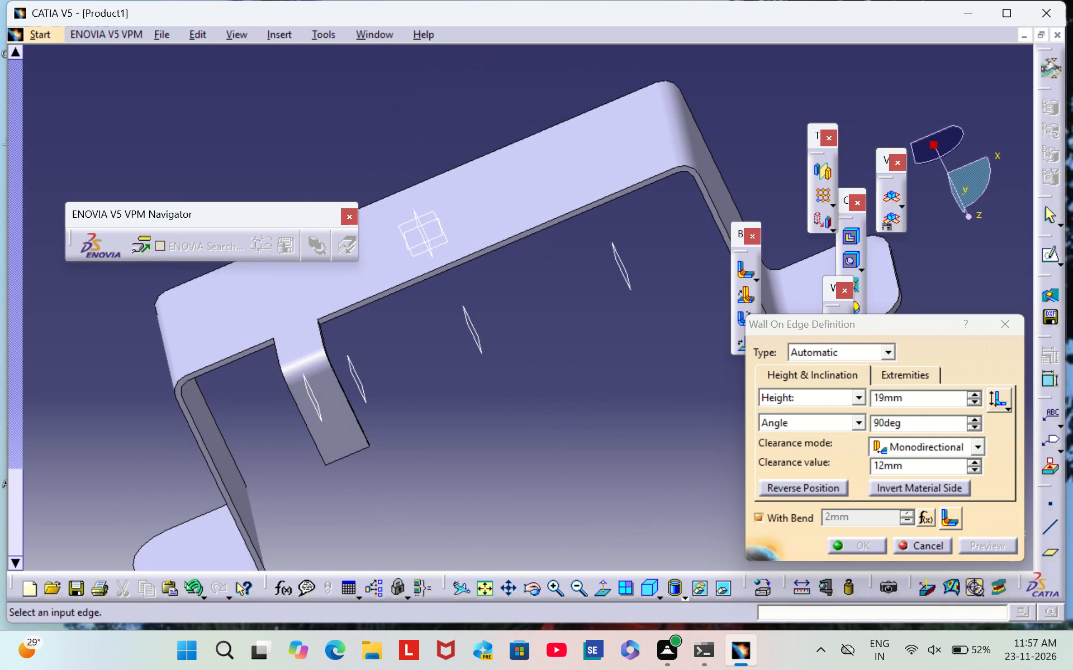
left_click(515, 242)
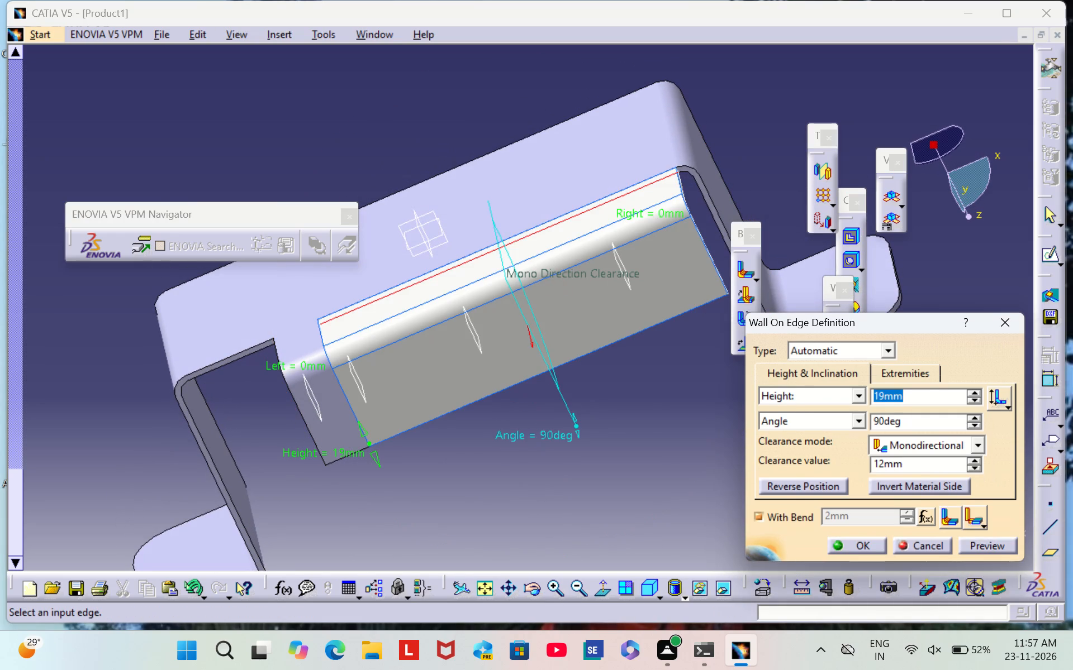
left_click(911, 374)
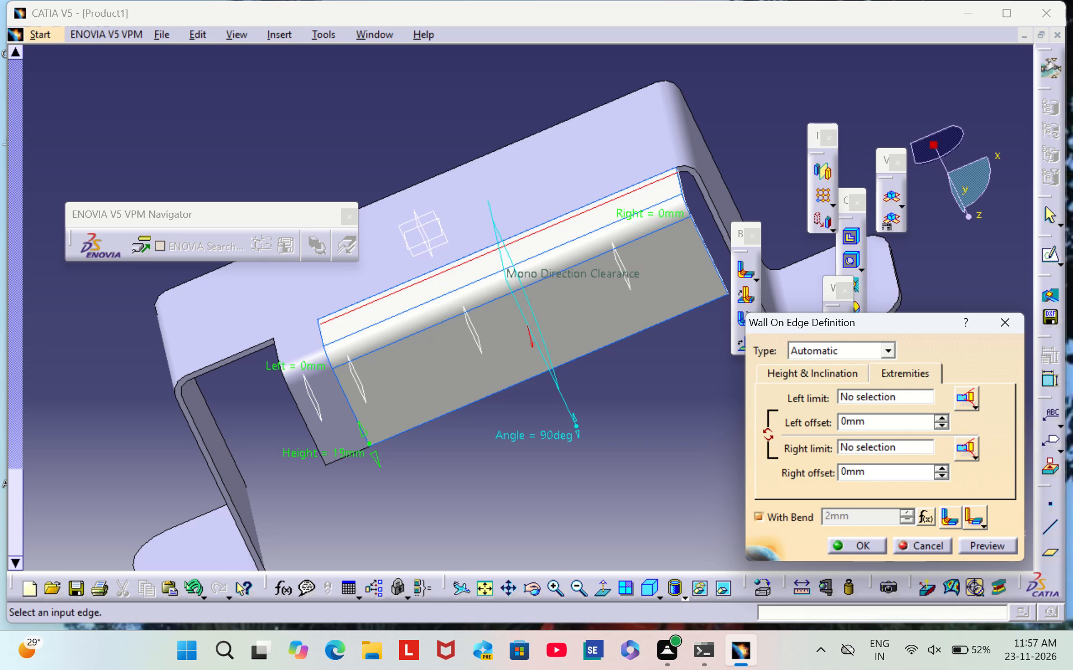
scroll(565, 485, "down", 1)
middle_click_drag(565, 485, 564, 479)
right_click_drag(564, 482, 564, 479)
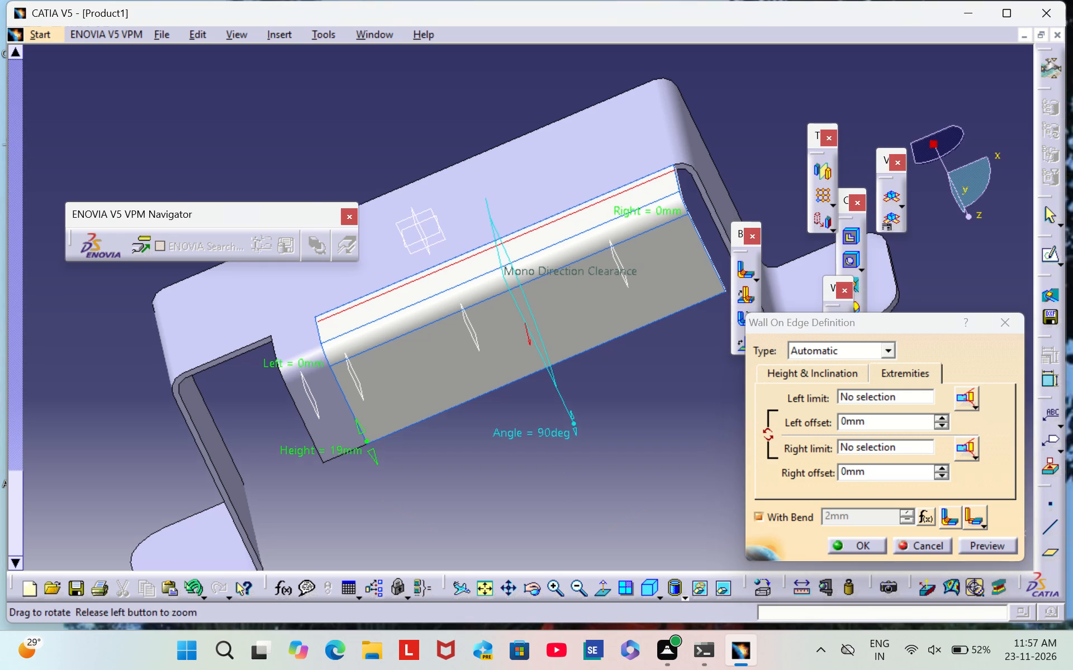
middle_click_drag(564, 479, 633, 371)
right_click_drag(564, 479, 600, 362)
middle_click_drag(606, 363, 600, 362)
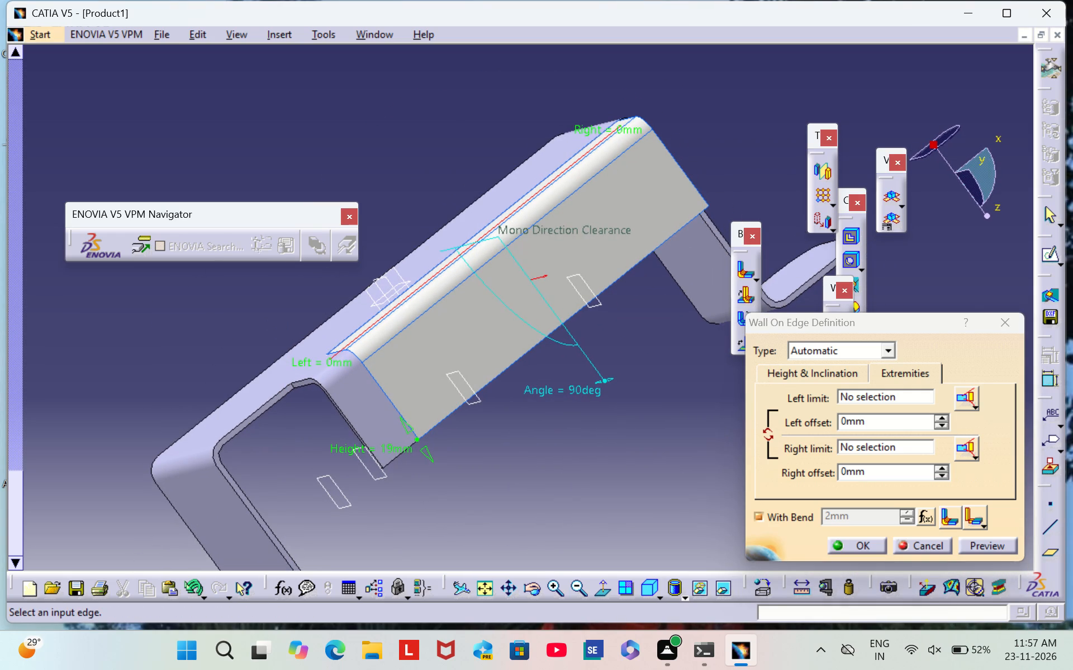
left_click(439, 393)
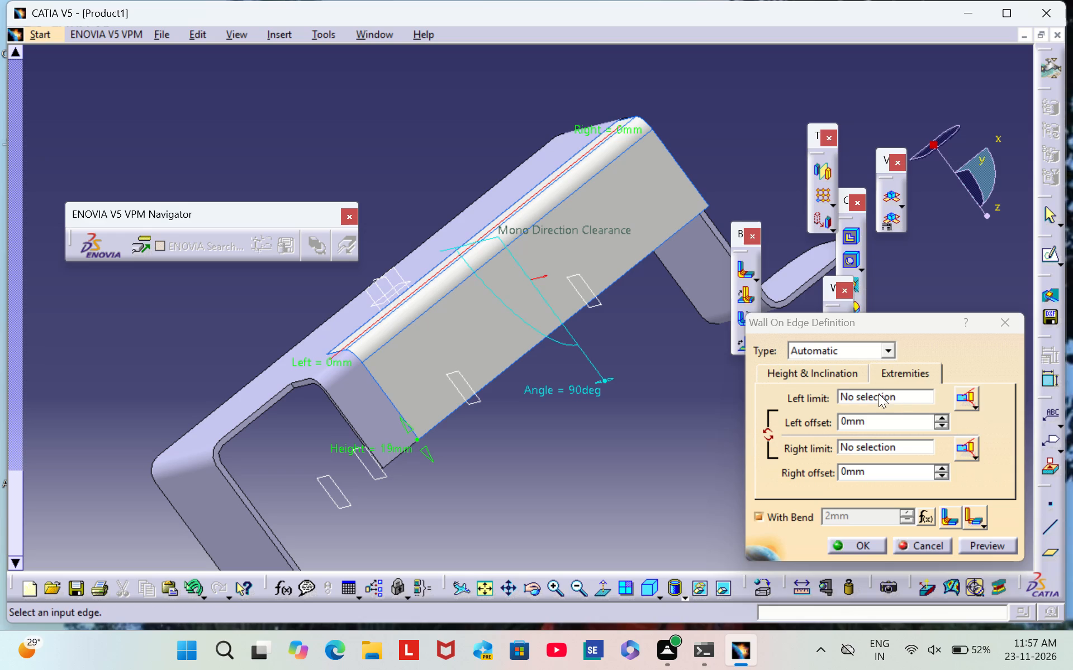
left_click(879, 394)
left_click(469, 380)
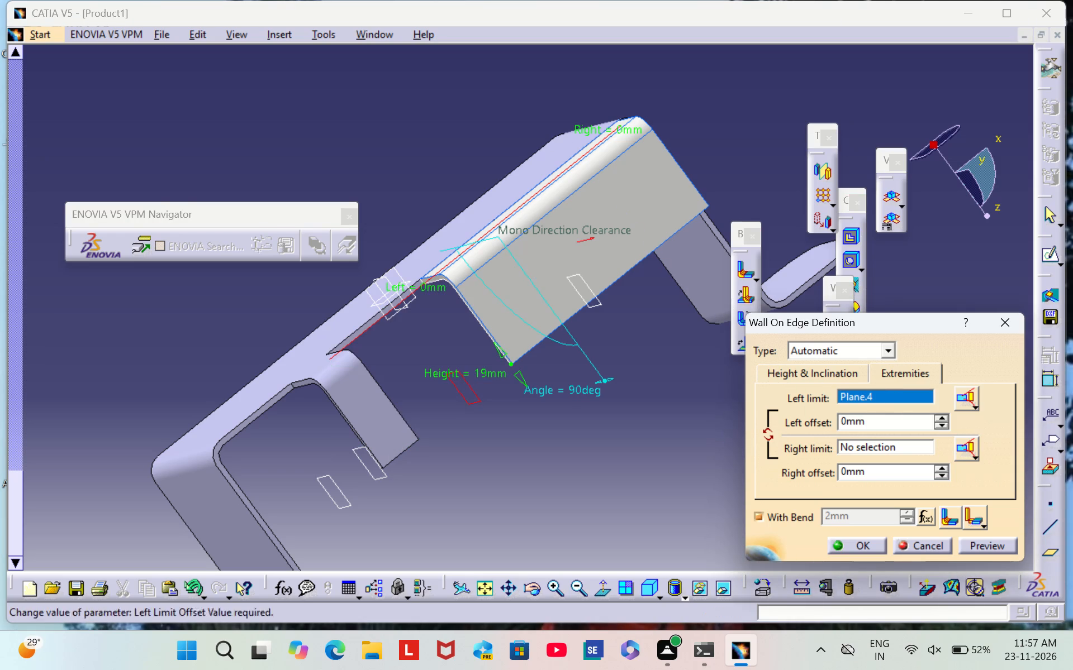
left_click(863, 449)
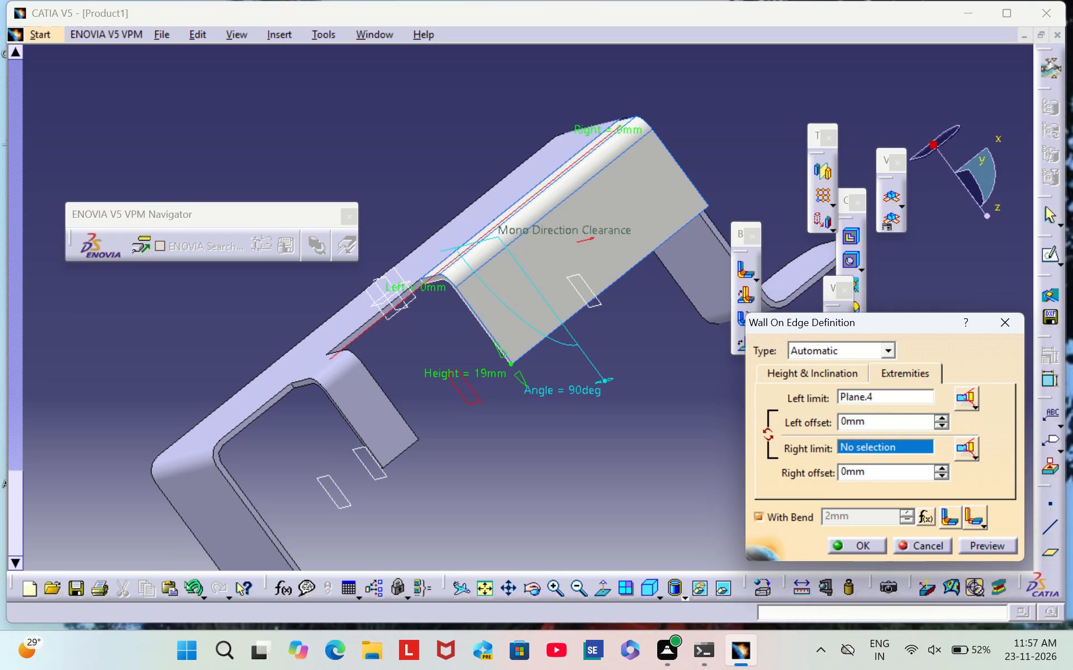
left_click(594, 299)
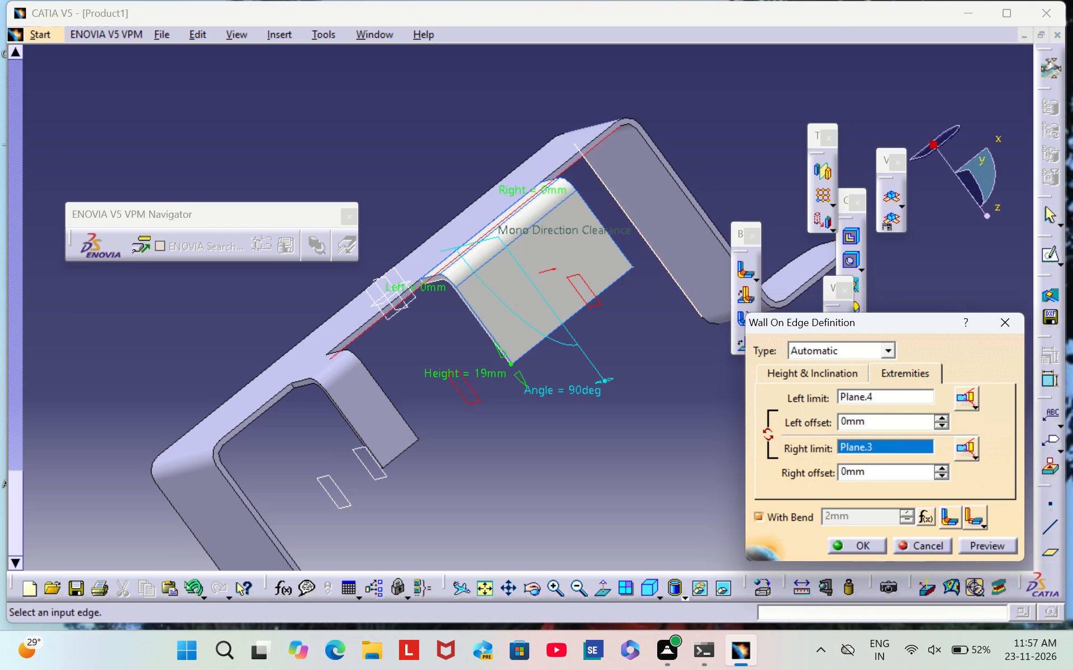
Examine the previewed wall's position and length against the existing tab from several angles.
scroll(740, 143, "down", 1)
middle_click_drag(740, 143, 631, 253)
right_click_drag(740, 142, 642, 247)
middle_click_drag(631, 253, 642, 247)
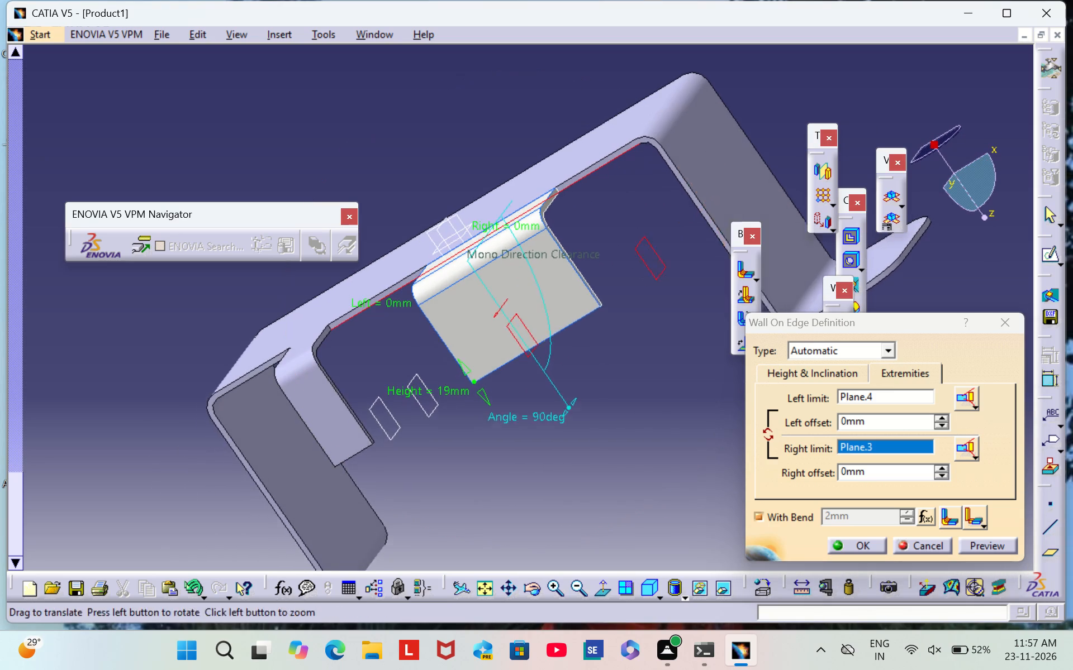
right_click_drag(642, 247, 670, 229)
middle_click_drag(642, 247, 670, 229)
middle_click_drag(462, 514, 551, 447)
right_click_drag(464, 511, 551, 447)
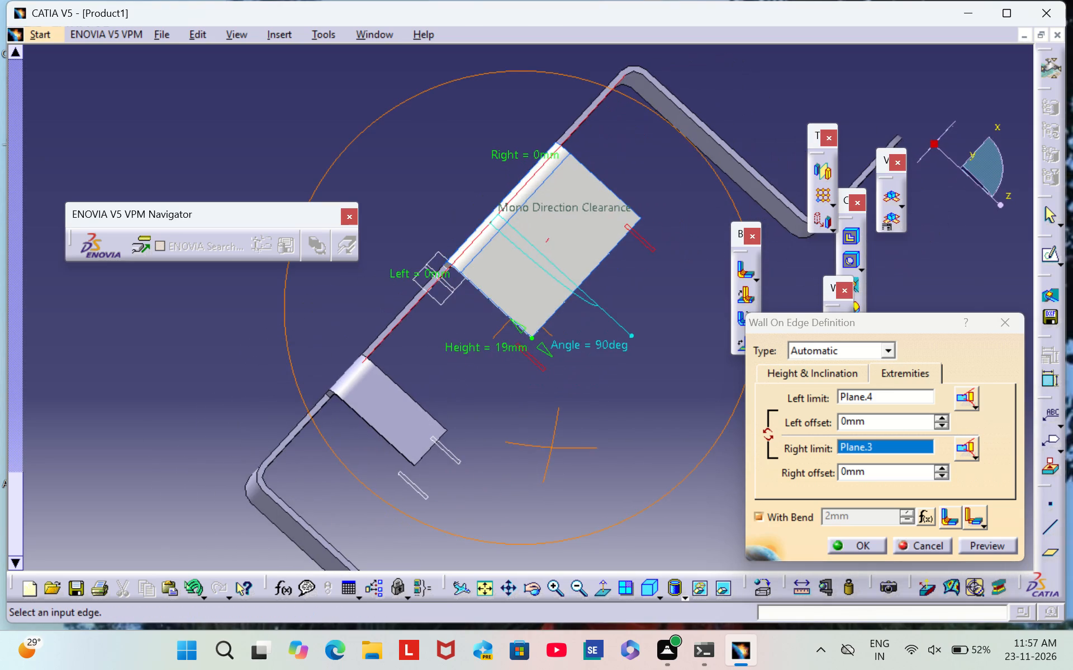
middle_click_drag(551, 447, 526, 468)
right_click_drag(551, 447, 526, 468)
scroll(555, 452, "down", 1)
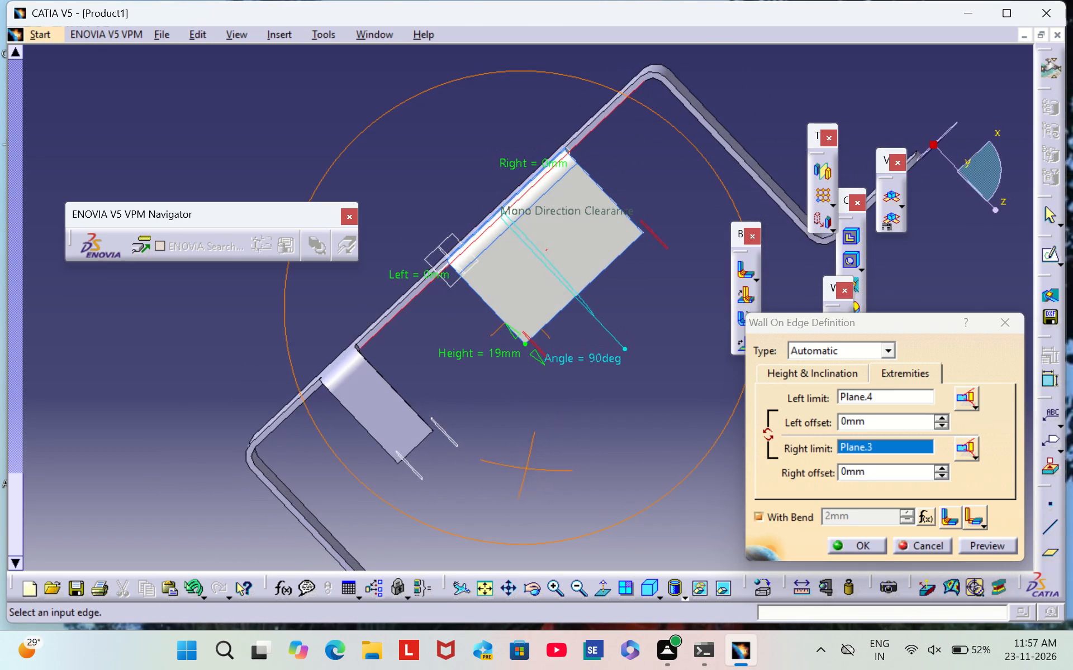
right_click_drag(526, 468, 533, 465)
middle_click_drag(526, 468, 533, 465)
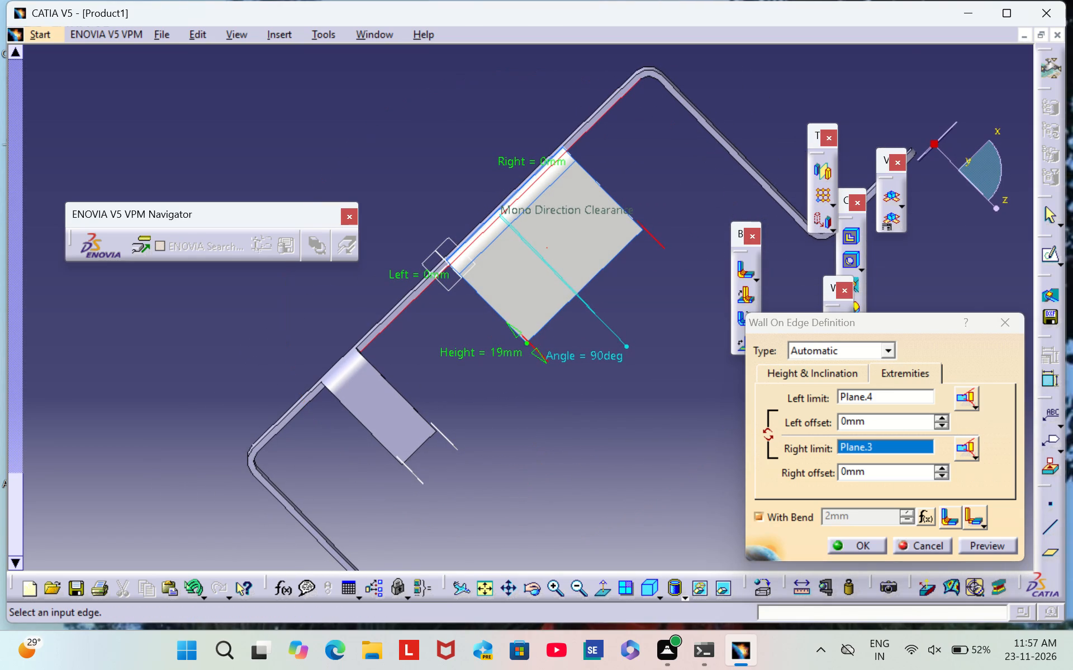
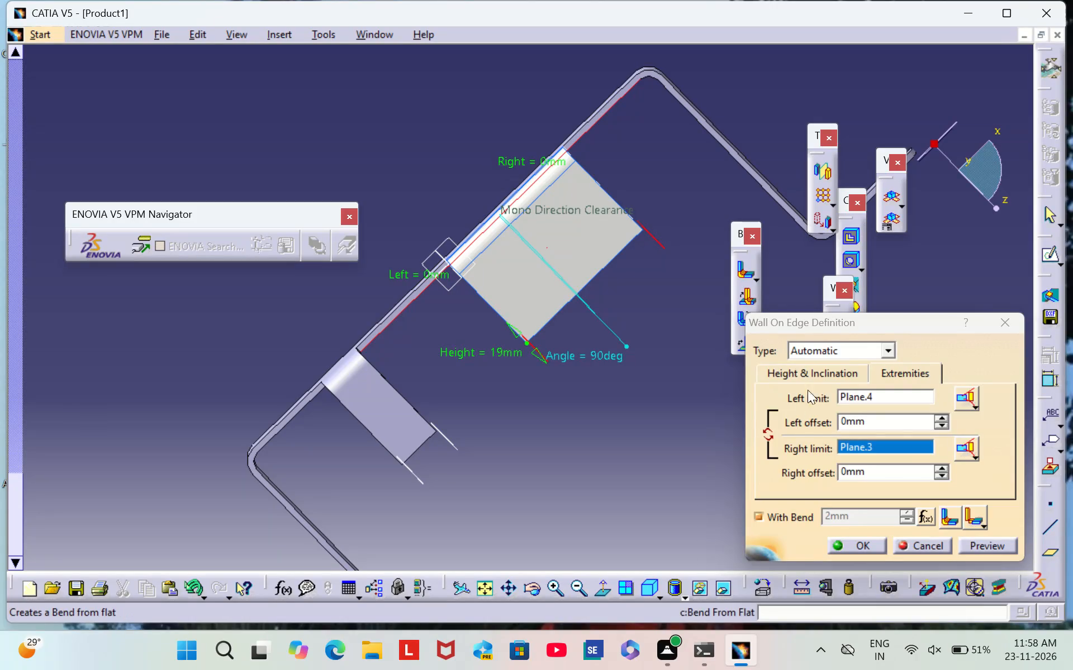
Set the height of the wall on the top wall's long edge to 42 mm and create the wall.
left_click(822, 371)
left_click(911, 393)
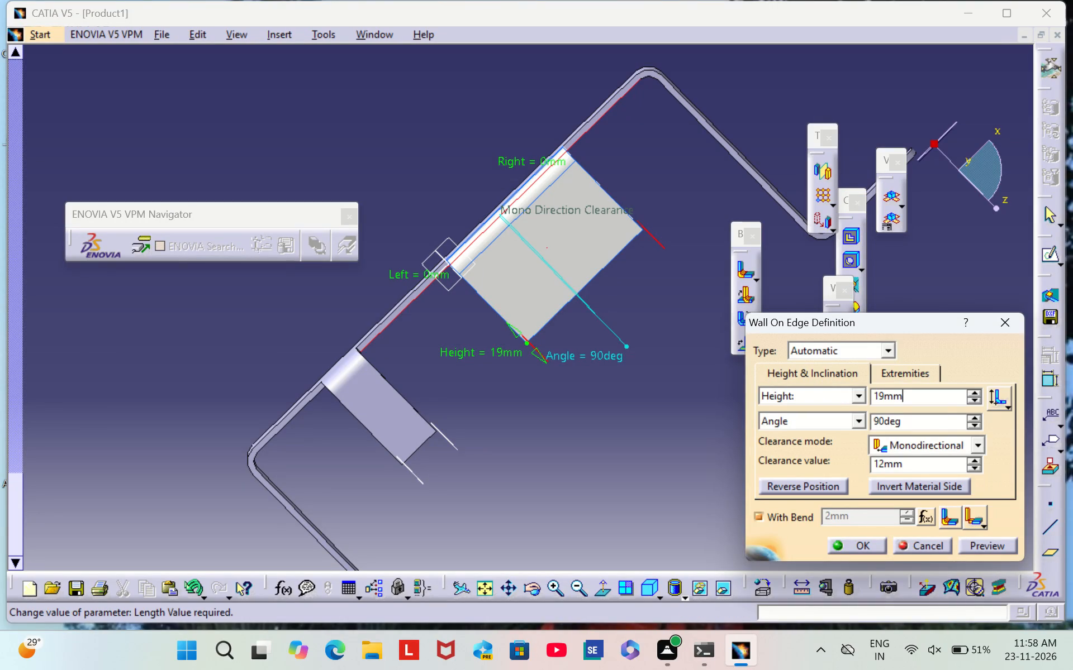
key("BackSpace")
key("BackSpace")
key("BackSpace")
key("BackSpace")
type("42")
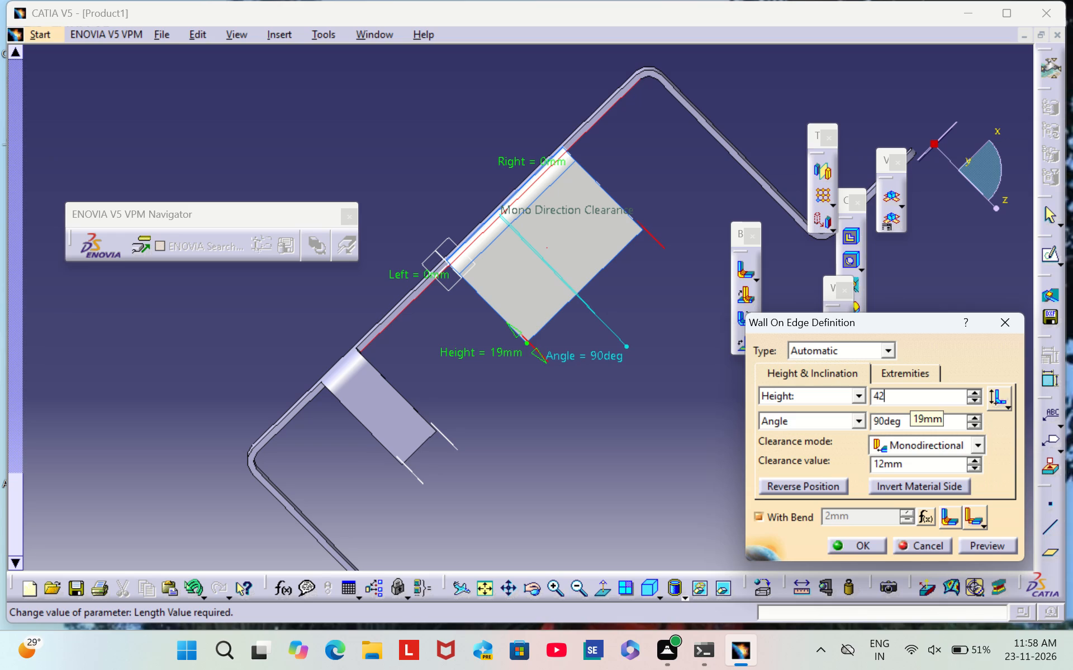
left_click(851, 544)
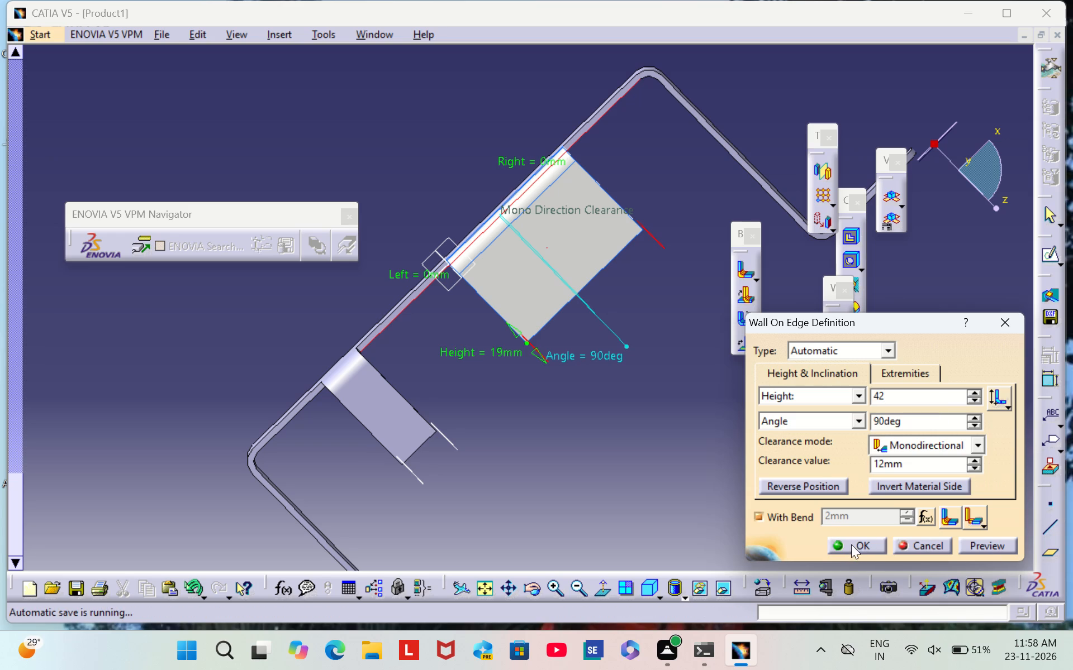
left_click(428, 126)
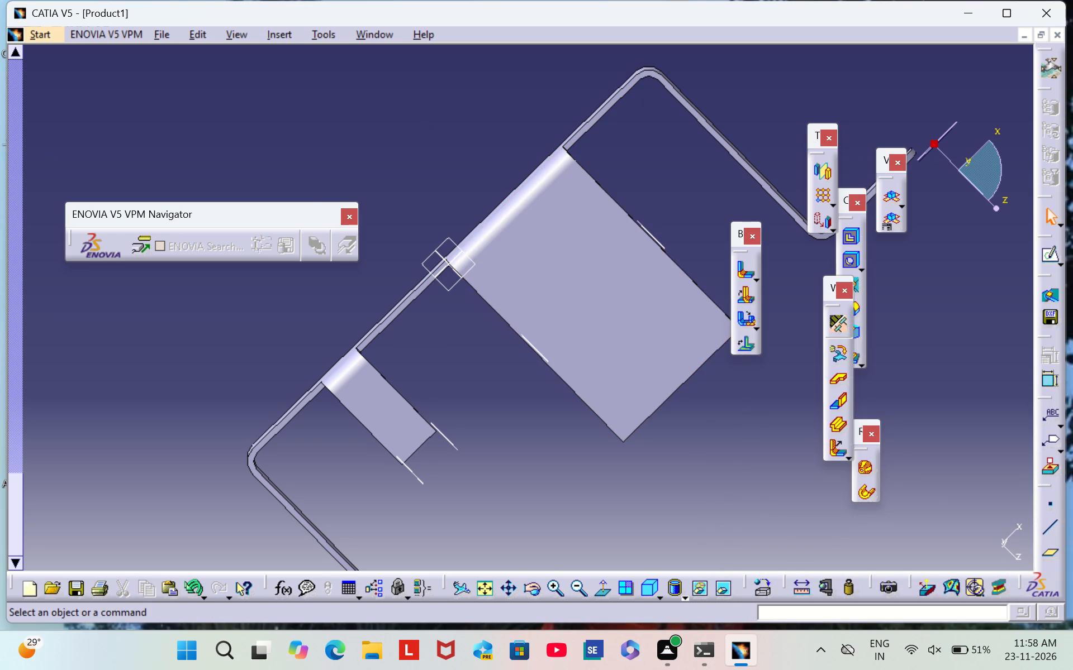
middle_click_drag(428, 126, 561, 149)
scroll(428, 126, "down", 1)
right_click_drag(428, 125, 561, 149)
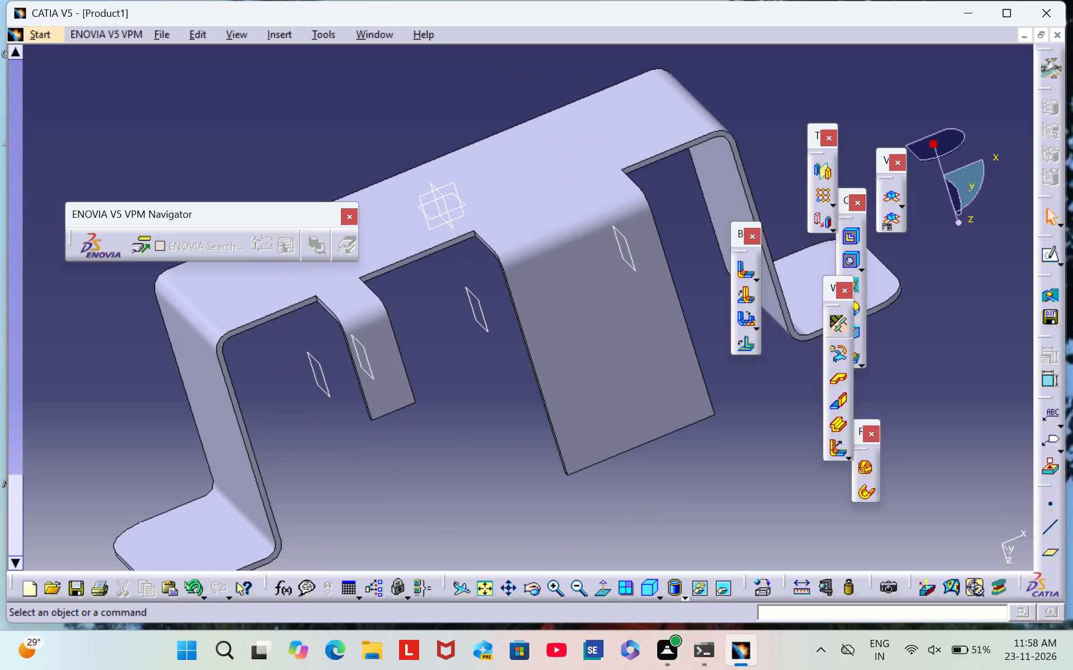
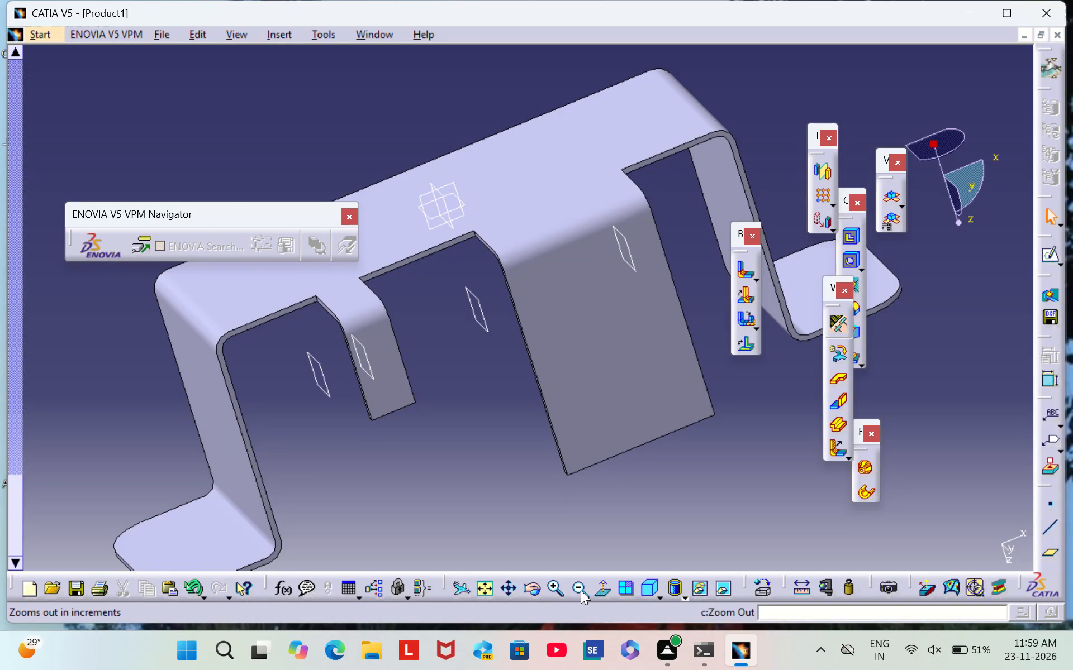
Open a sketch on the flat outer face of the wide bent wall and view it square-on.
left_click(581, 591)
middle_click_drag(249, 371, 287, 386)
right_click_drag(249, 371, 287, 386)
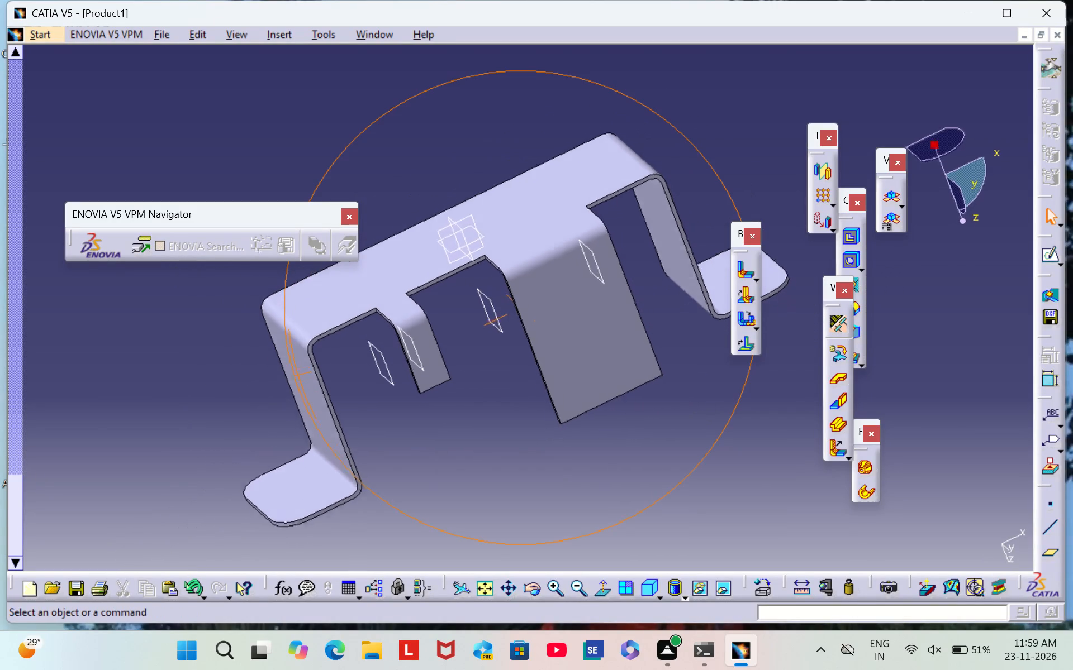
middle_click_drag(287, 386, 287, 352)
right_click_drag(287, 386, 287, 352)
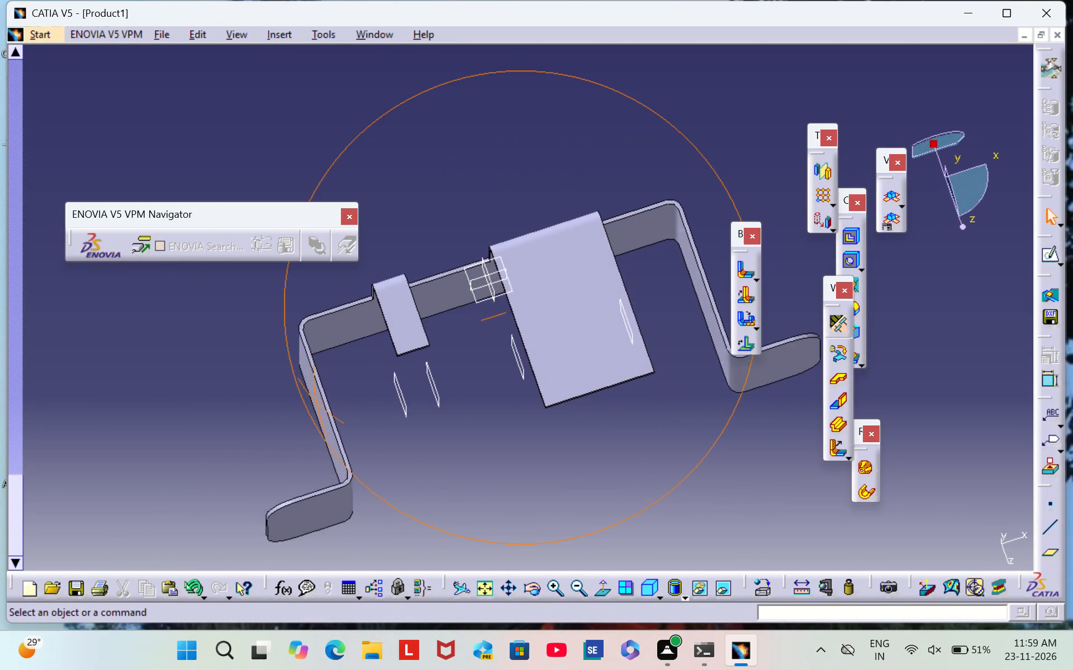
right_click_drag(287, 352, 287, 353)
middle_click_drag(287, 352, 287, 355)
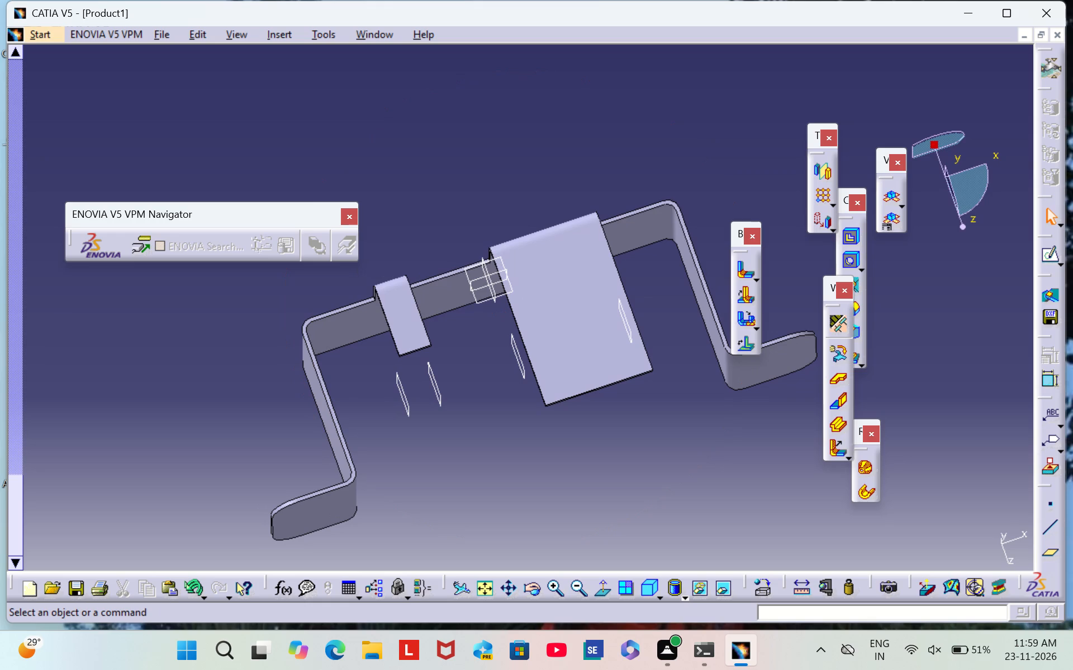
left_click(591, 335)
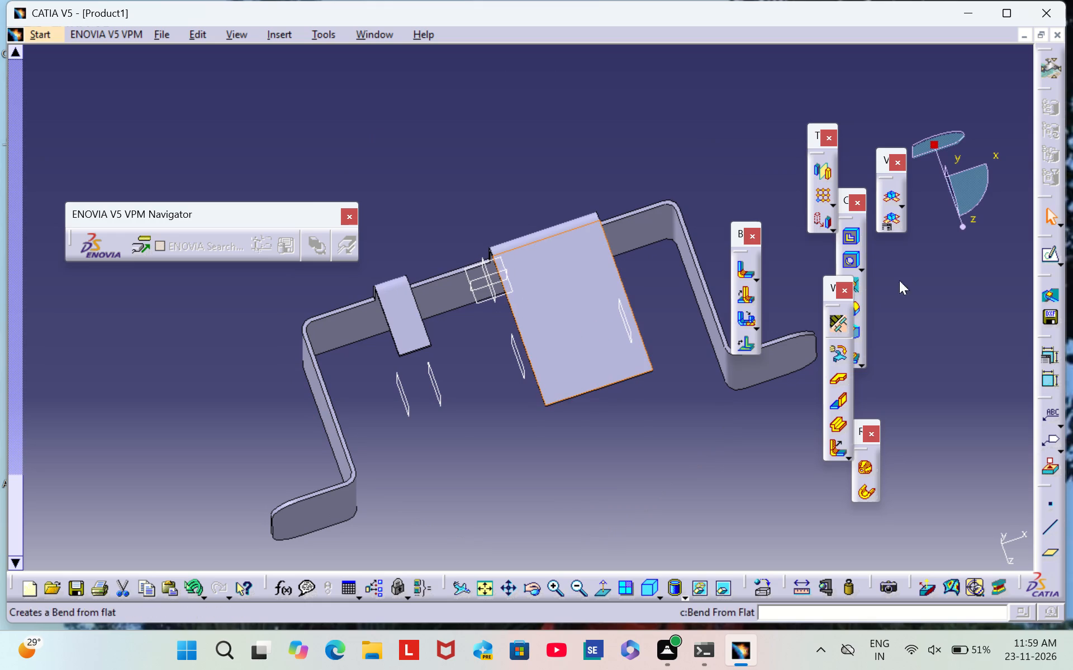
left_click(1051, 257)
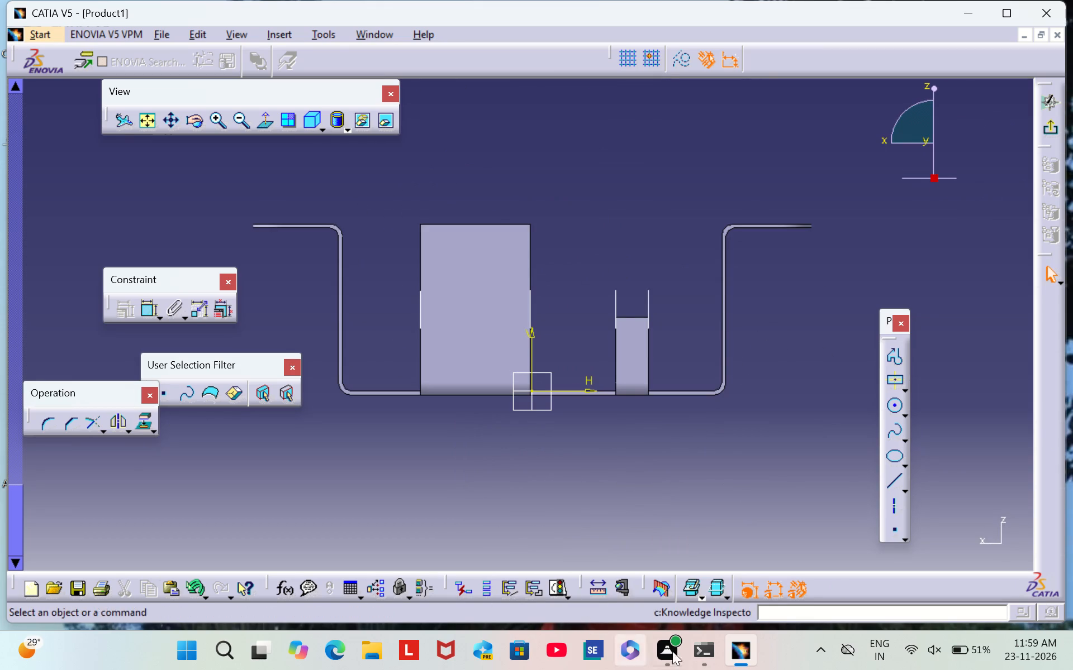
left_click(260, 127)
left_click(260, 127)
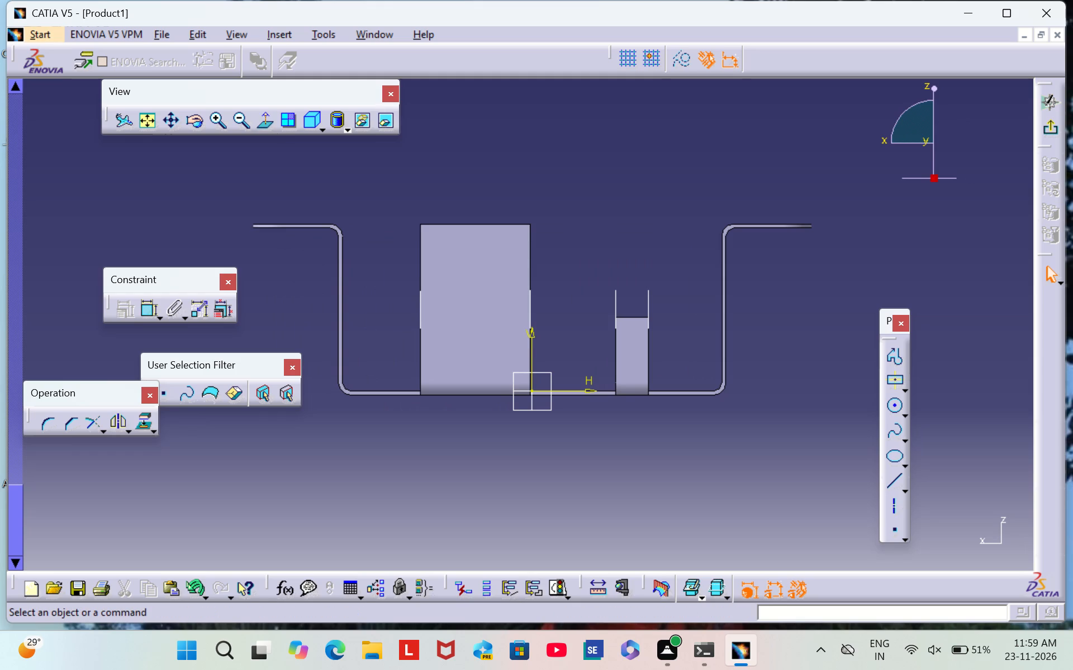
Sketch a rectangle about 13.6 by 13.6 mm overlapping the wide wall's side edge that faces the small tab.
left_click(906, 385)
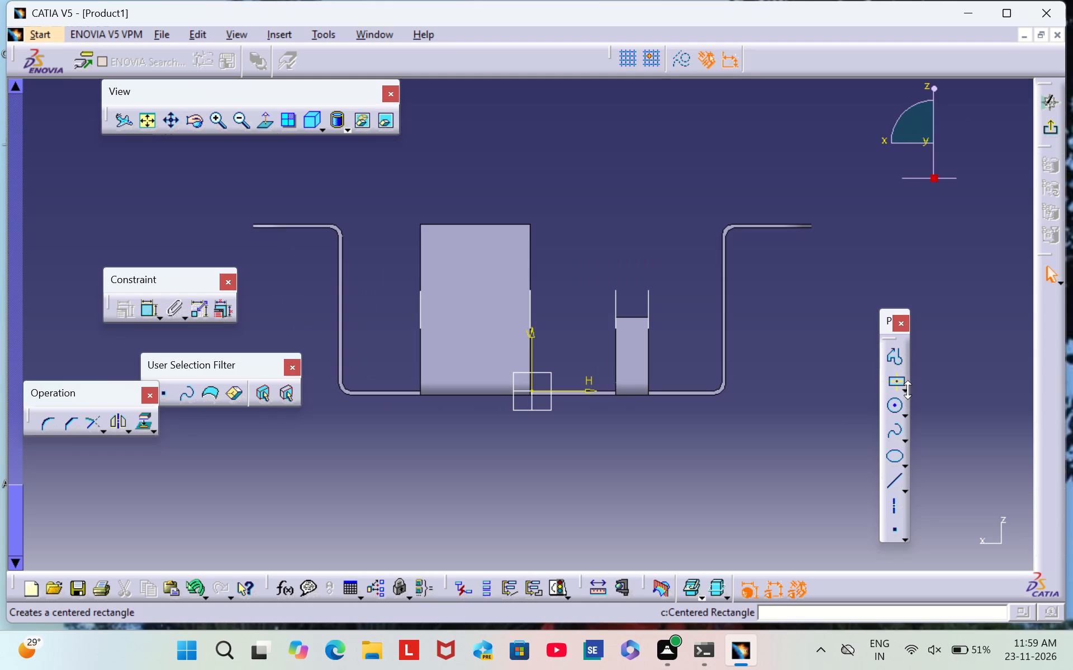
left_click(908, 390)
left_click(906, 391)
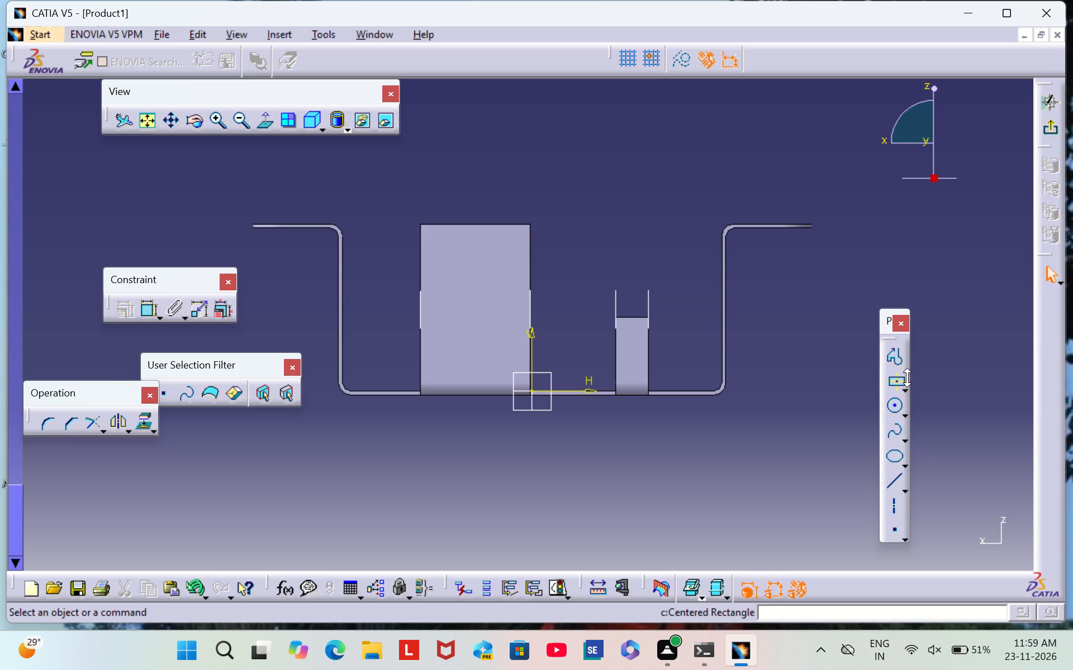
left_click(906, 376)
left_click(870, 389)
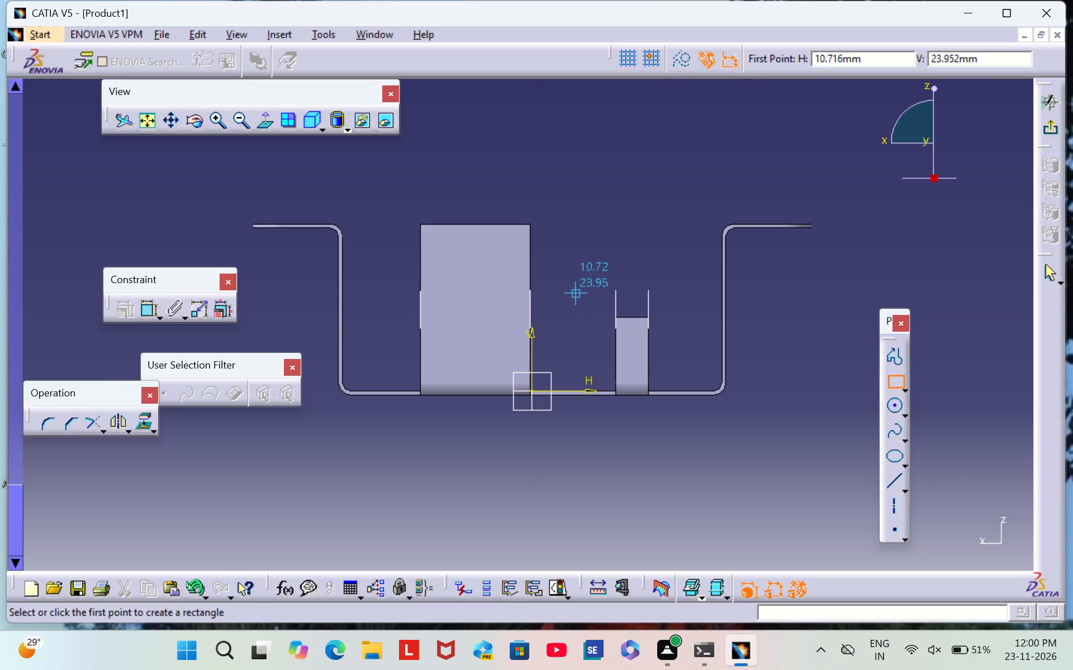
left_click(512, 309)
left_click(566, 361)
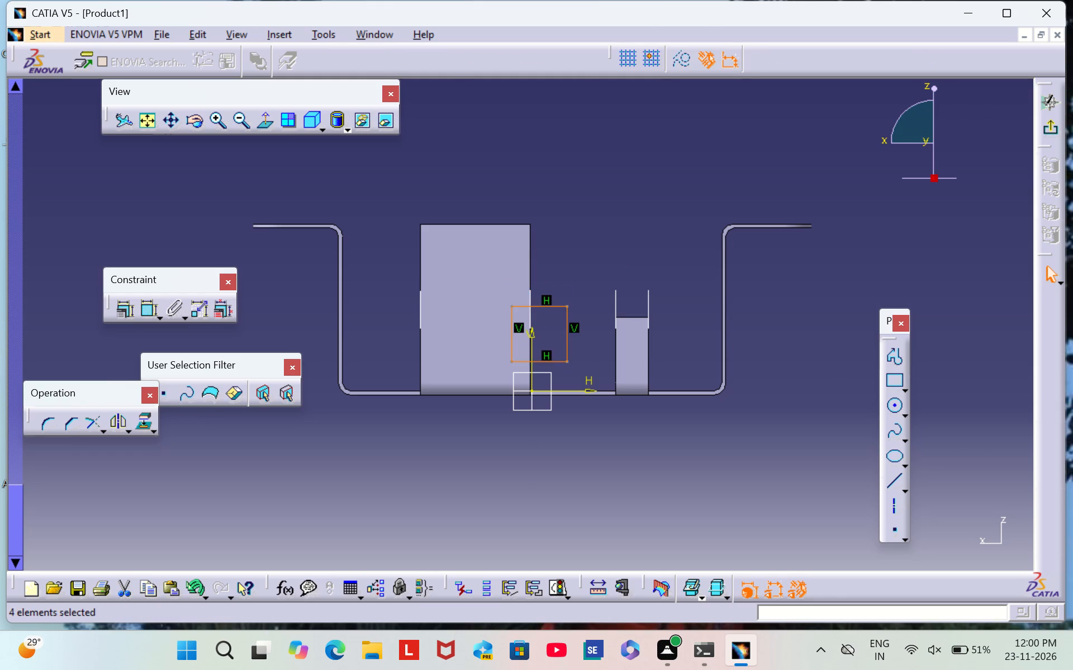
left_click(640, 155)
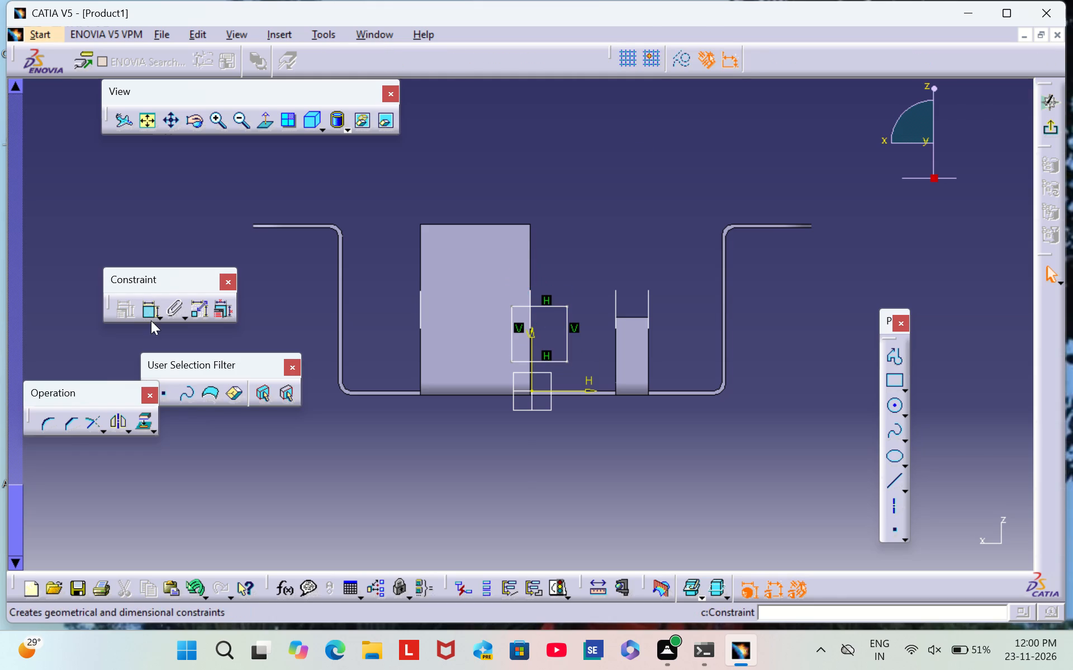
Make the rectangle's nearer vertical side coincident with the wide wall's side edge.
double_click(151, 320)
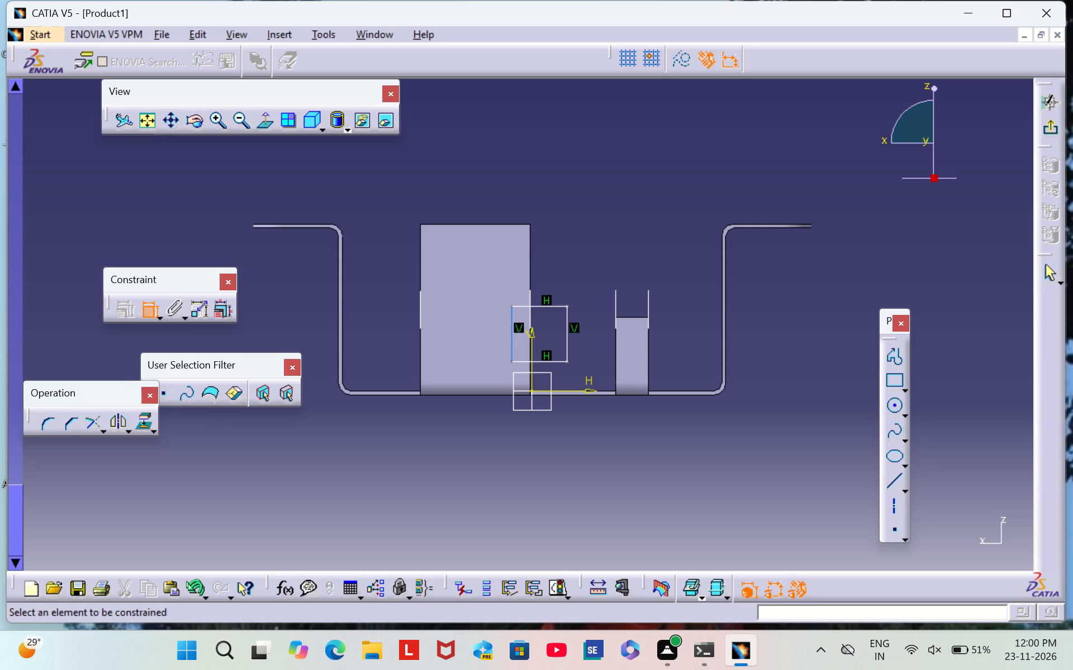
left_click(514, 333)
left_click(531, 263)
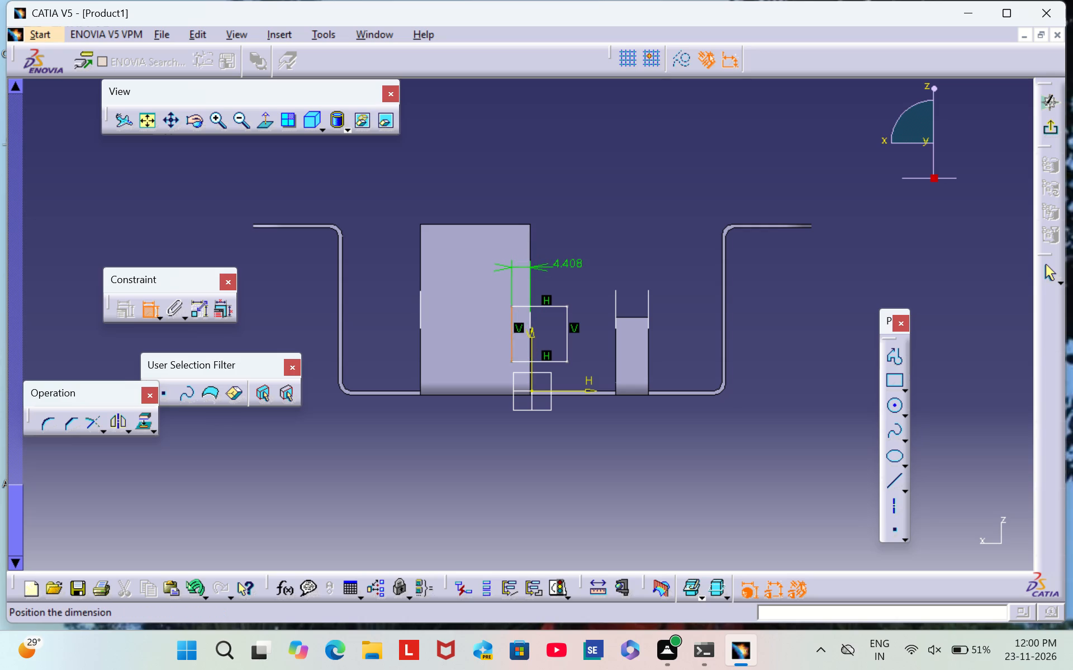
right_click(568, 266)
left_click(638, 393)
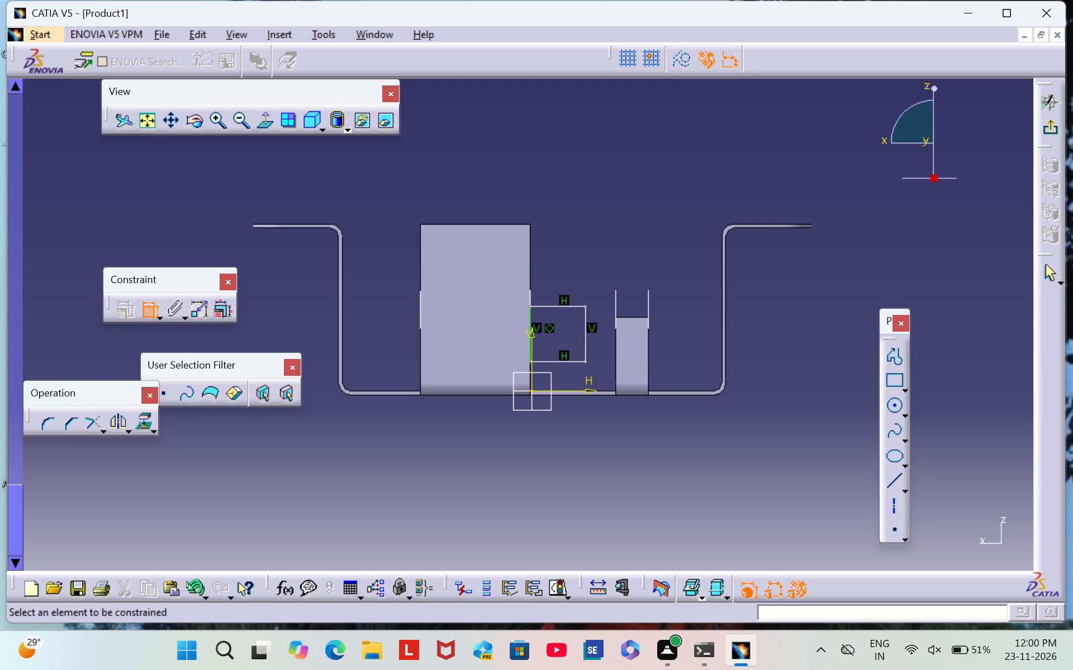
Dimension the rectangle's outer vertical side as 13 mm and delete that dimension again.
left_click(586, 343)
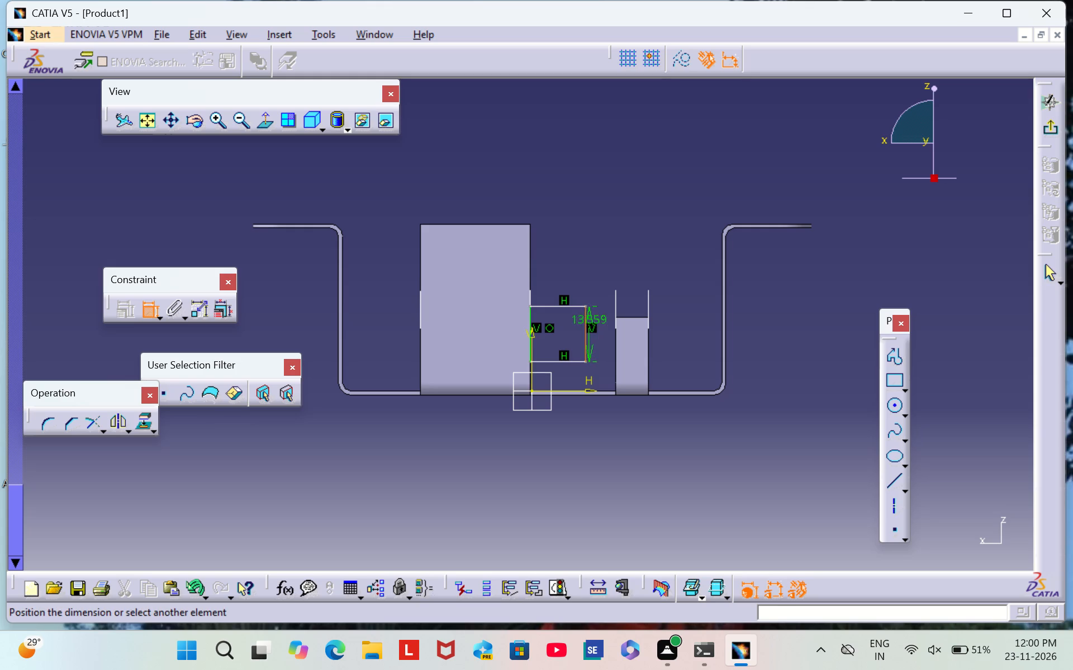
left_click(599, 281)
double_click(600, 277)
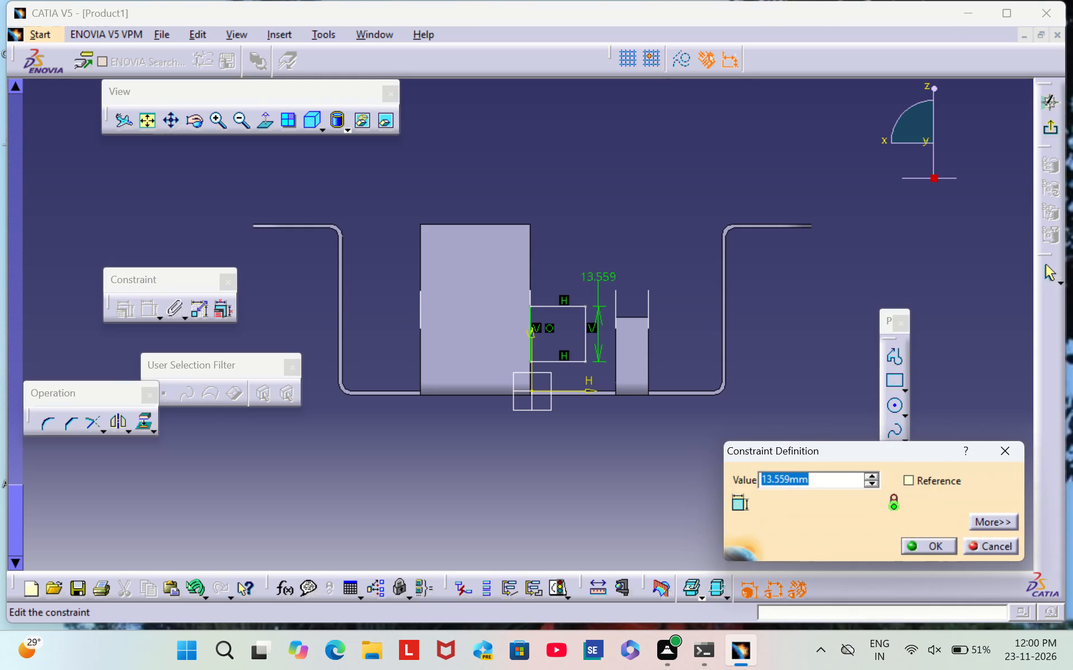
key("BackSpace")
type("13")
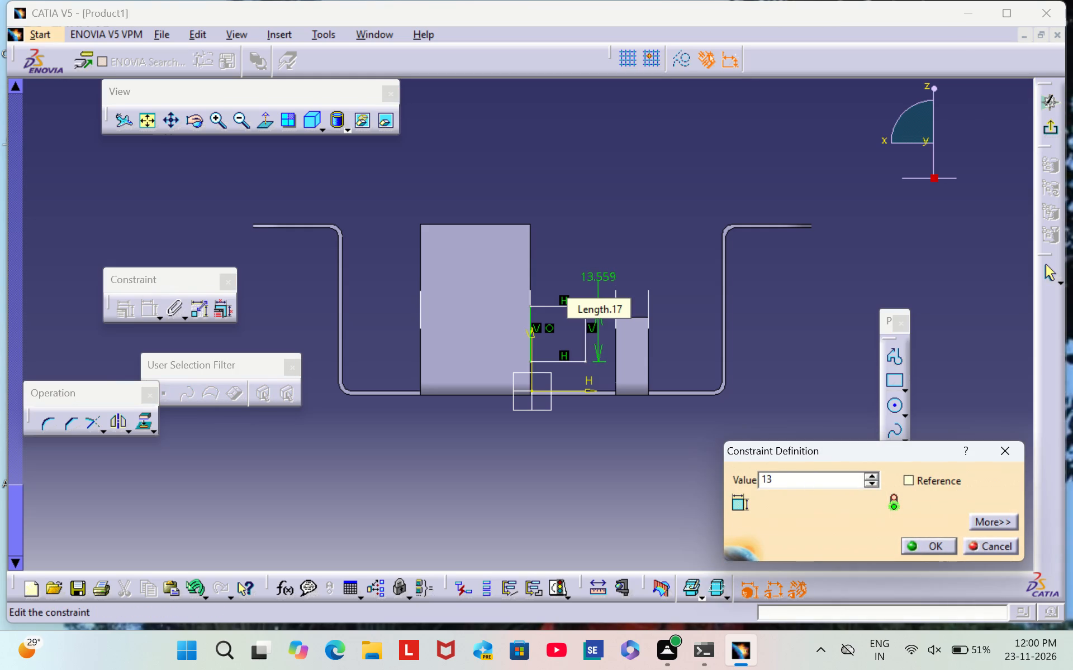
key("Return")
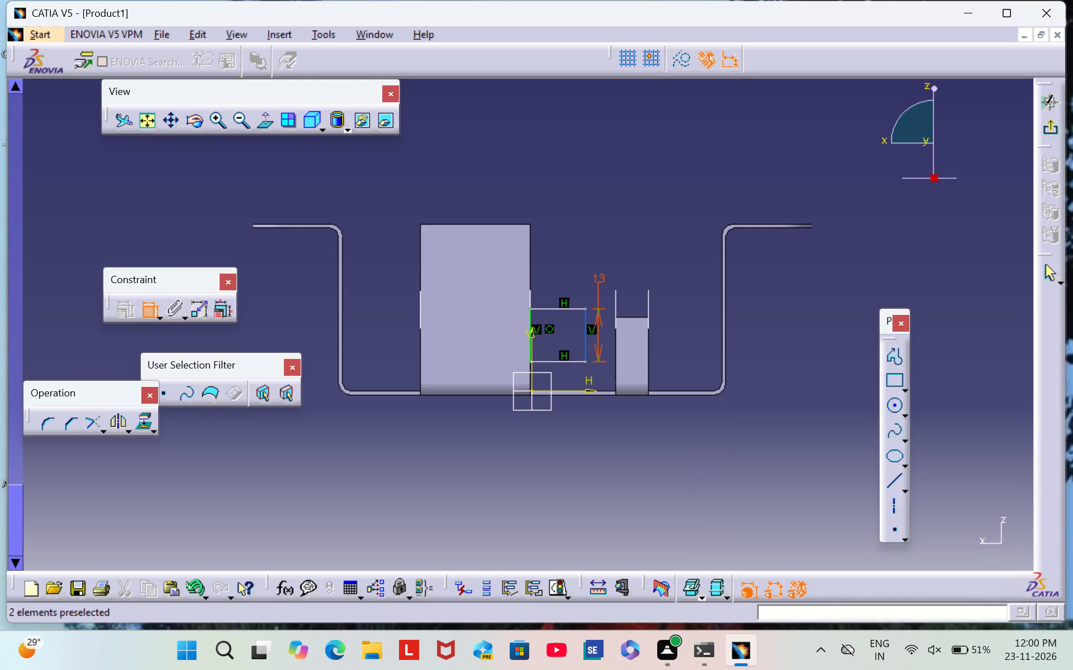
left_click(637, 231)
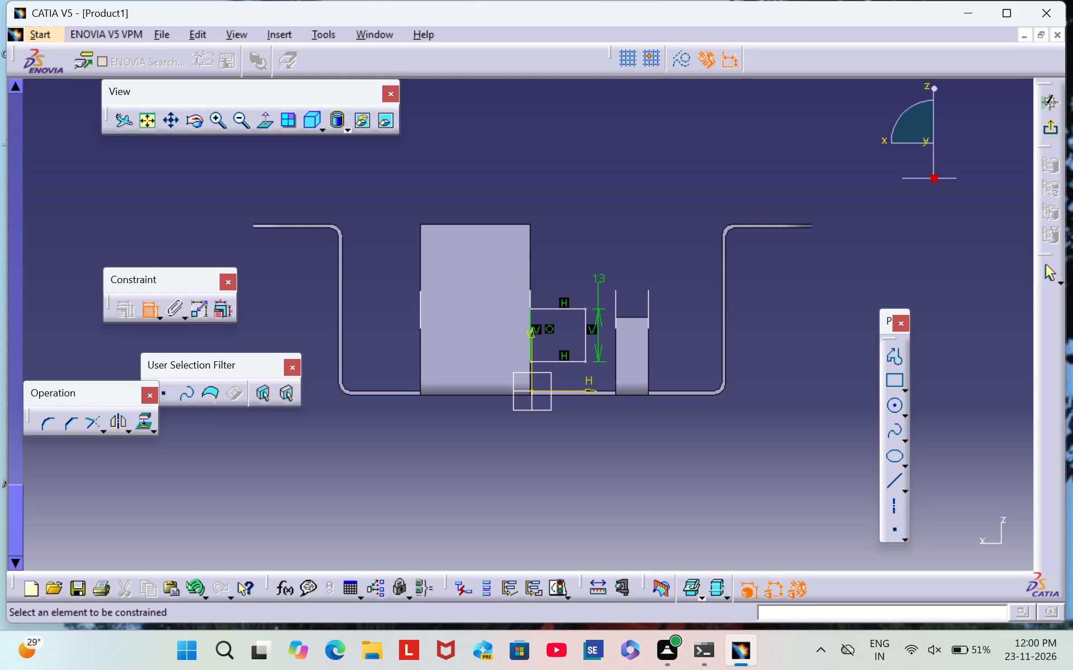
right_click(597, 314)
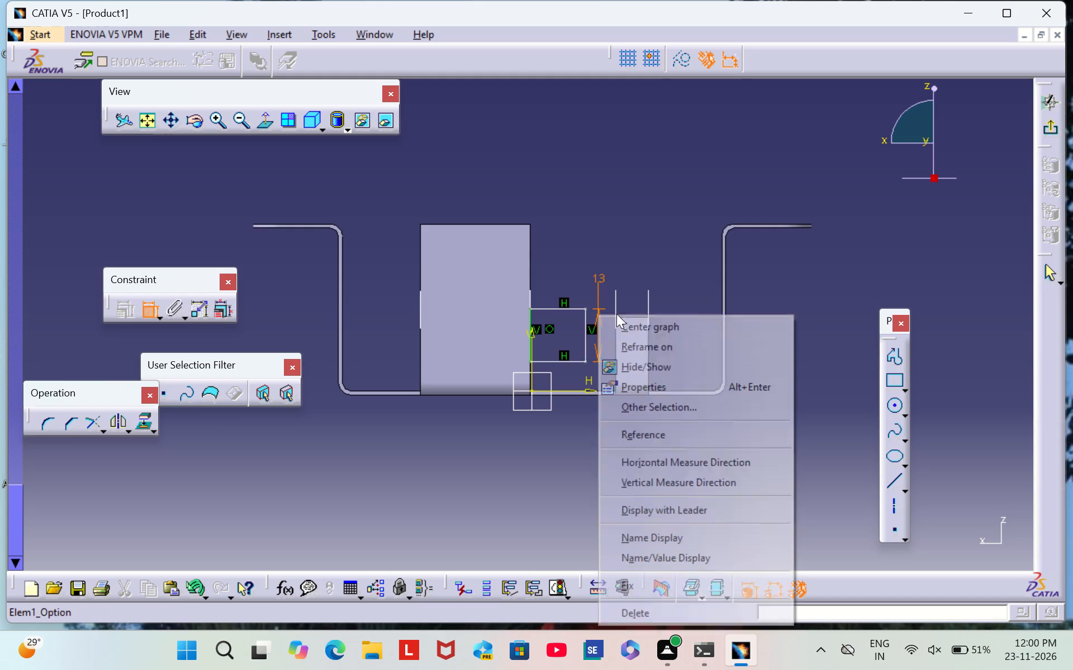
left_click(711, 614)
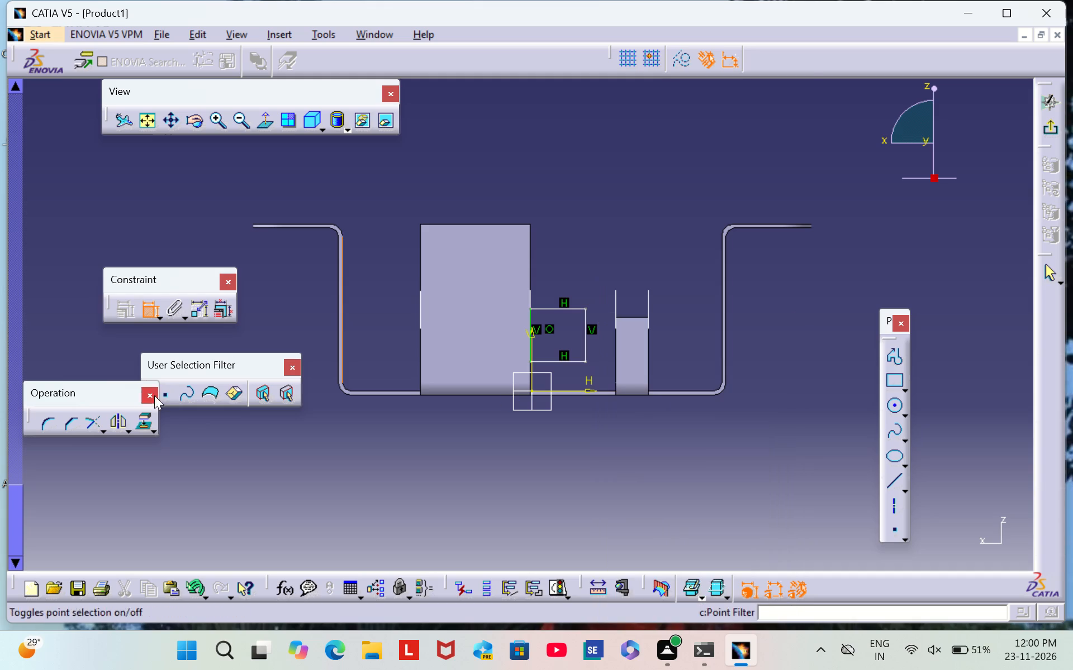
Dimension the rectangle's horizontal width and set it to 13 mm.
left_click(549, 307)
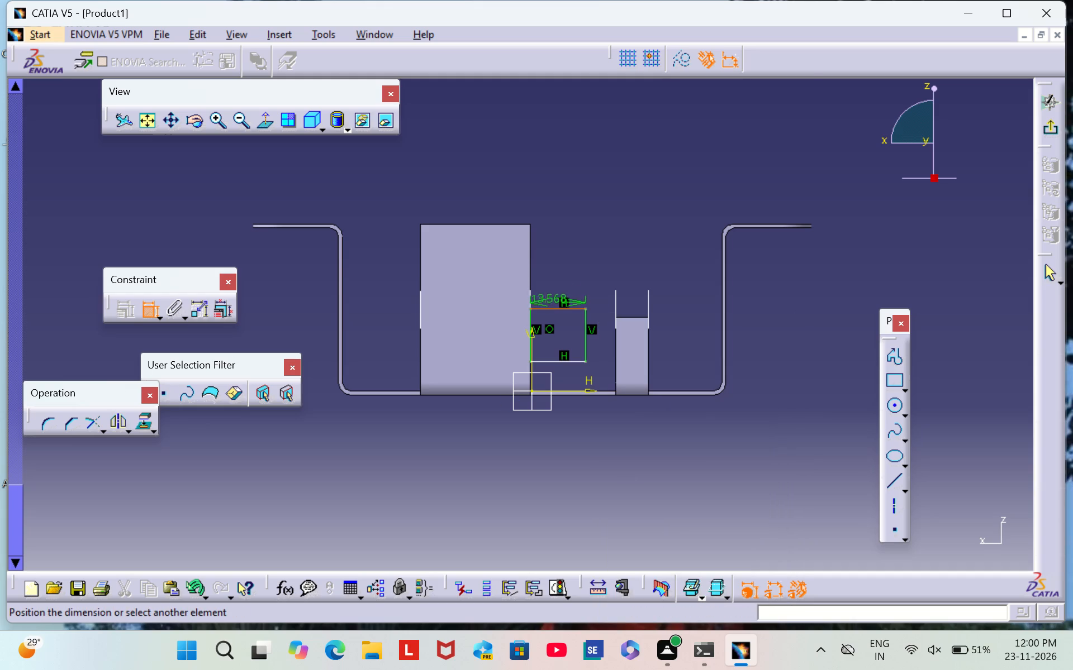
left_click(558, 281)
left_click(550, 273)
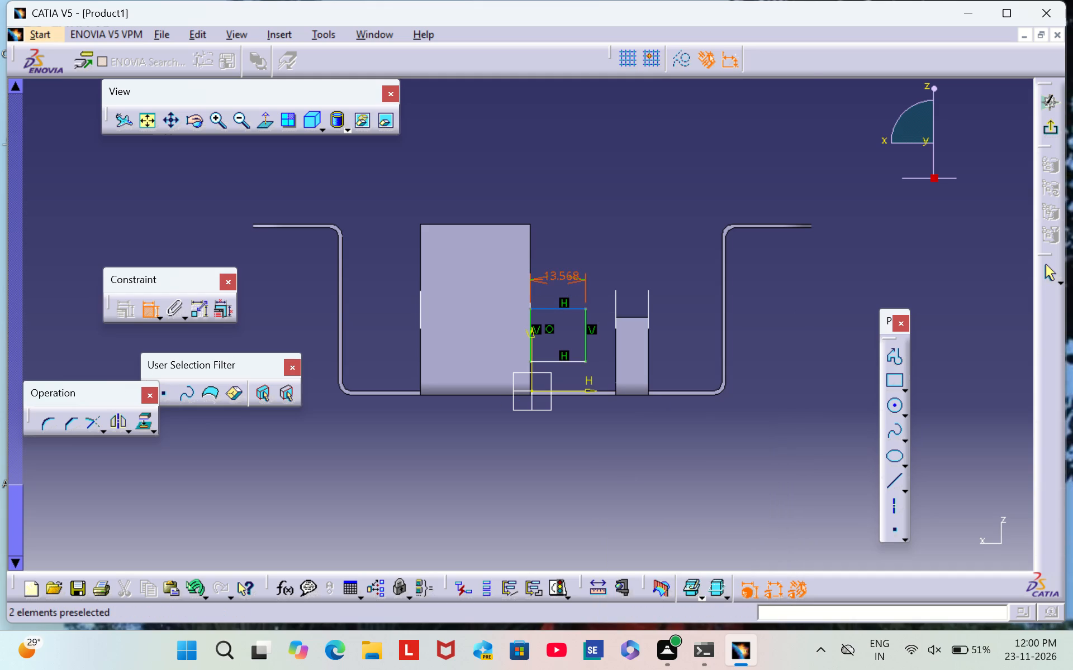
double_click(549, 270)
key("BackSpace")
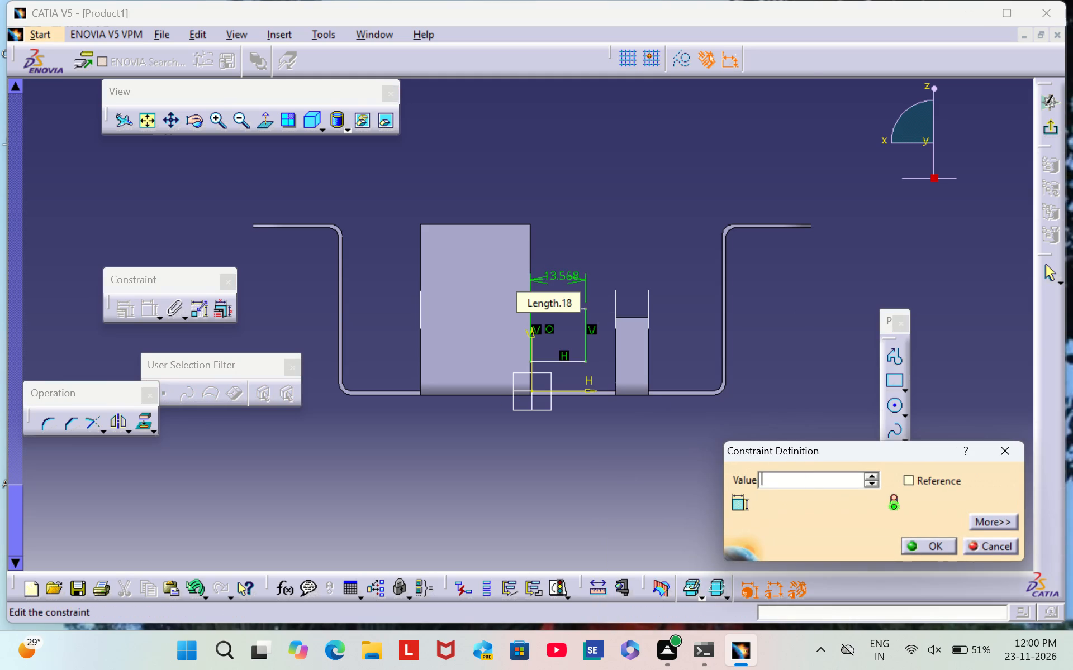
type("13")
key("Return")
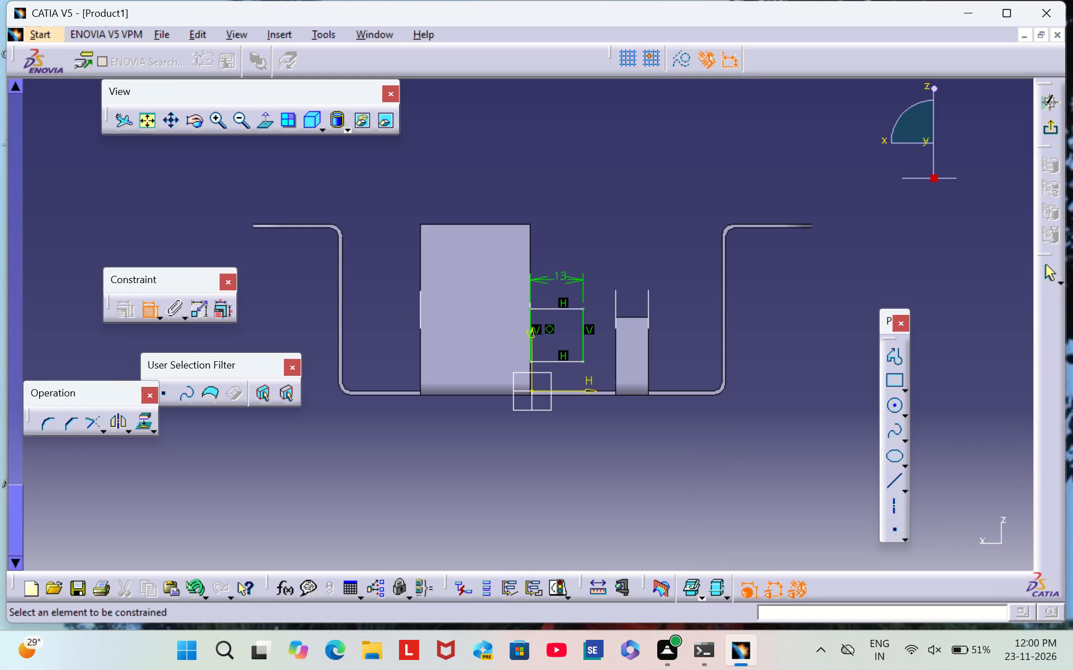
Dimension the rectangle's vertical side and set it to 10 mm.
left_click(582, 330)
left_click(598, 285)
double_click(599, 277)
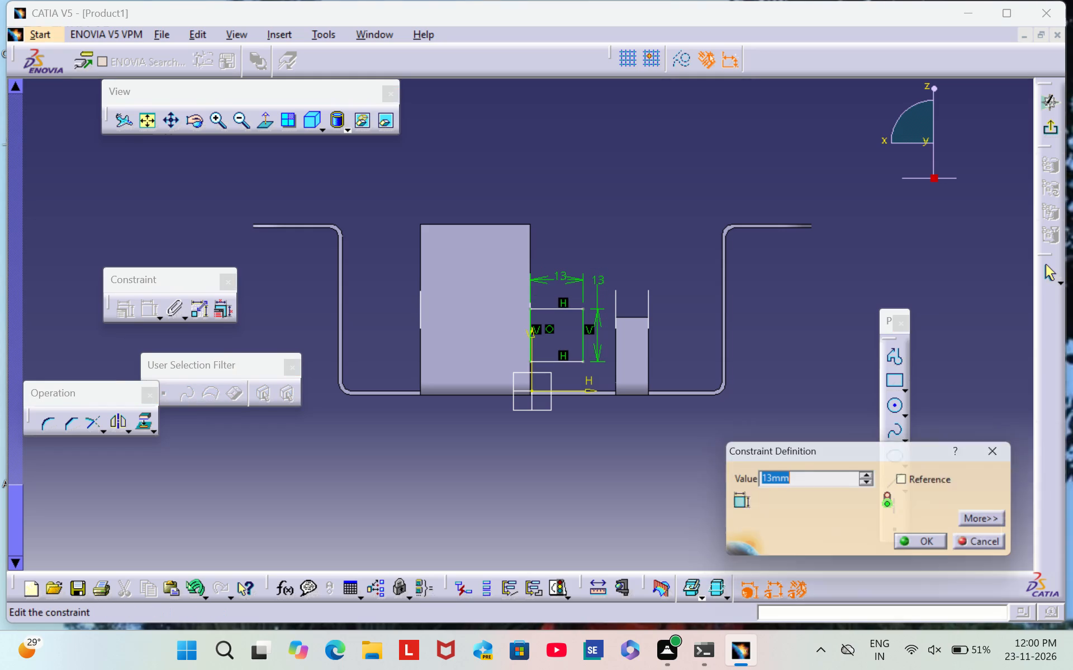
key("BackSpace")
type("10")
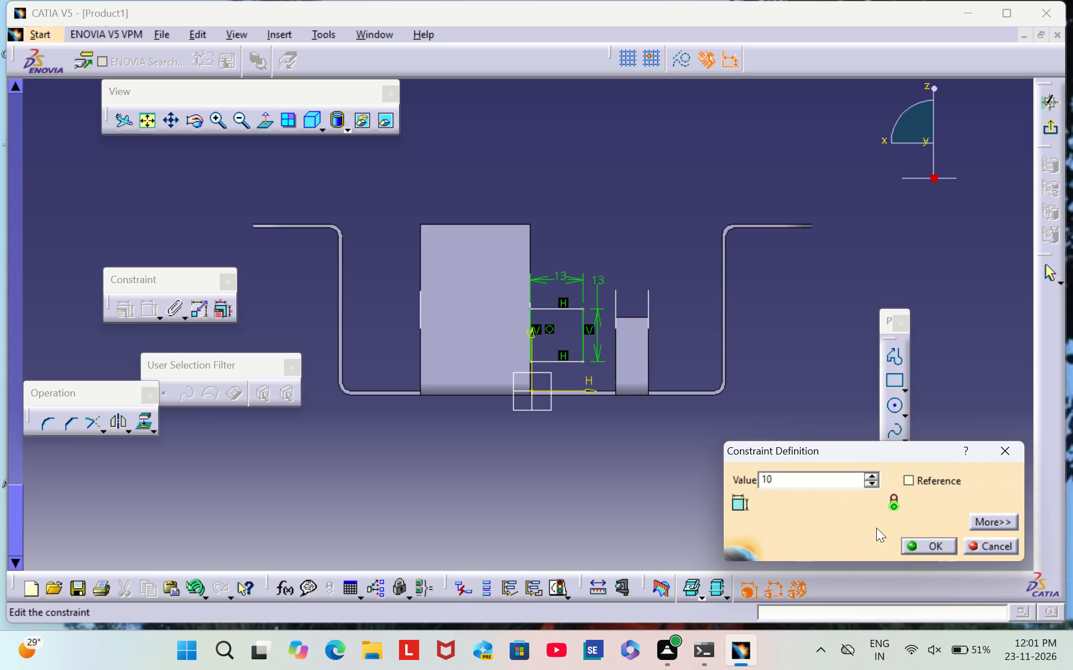
left_click(916, 544)
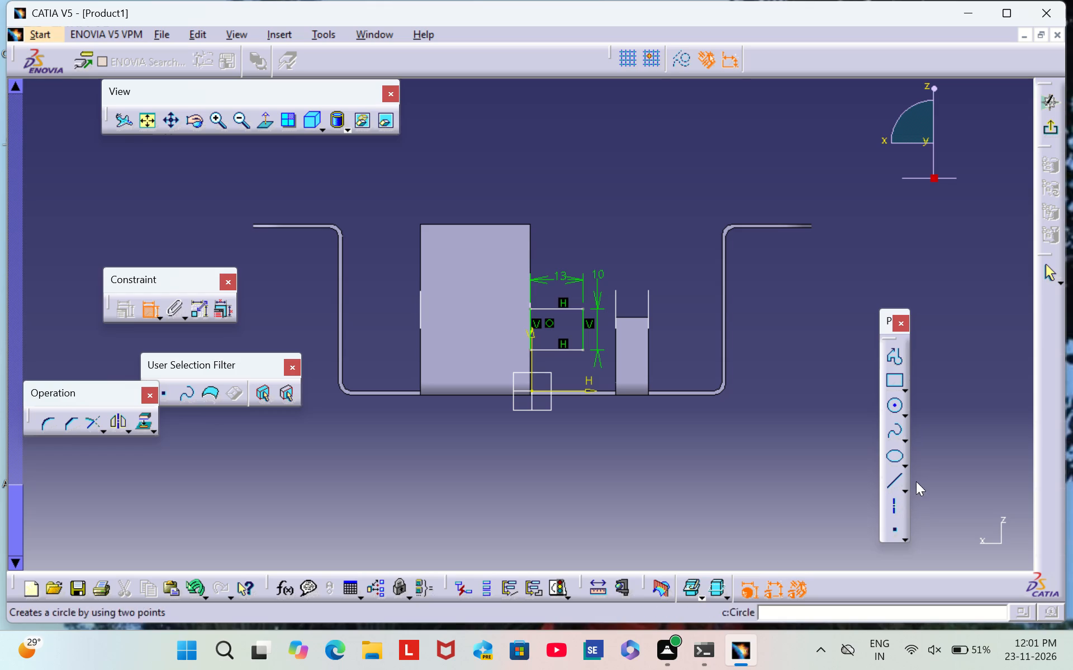
Chamfer the rectangle's upper outer corner at 45° with a first length of about 4.7 mm, converting the affected length dimensions into distances.
left_click(70, 427)
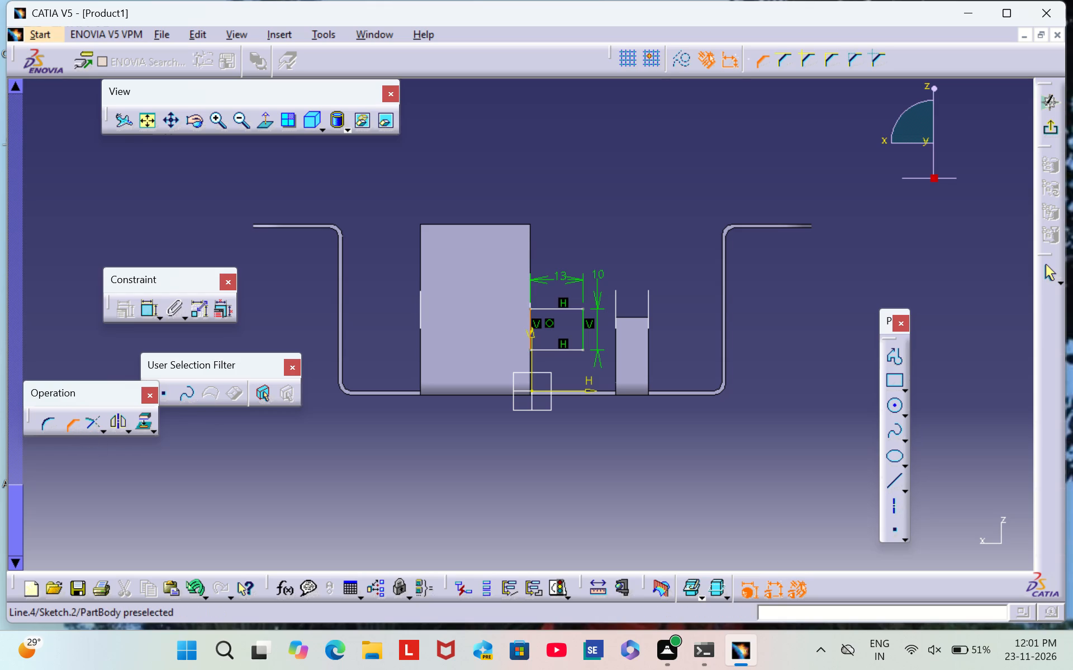
left_click(561, 308)
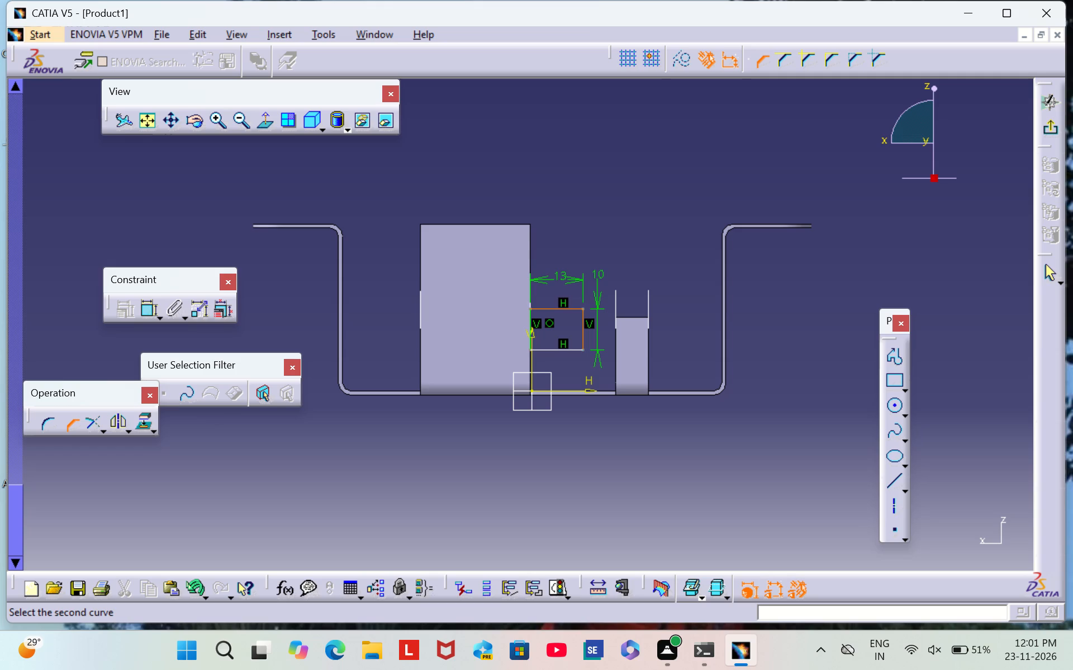
left_click(582, 329)
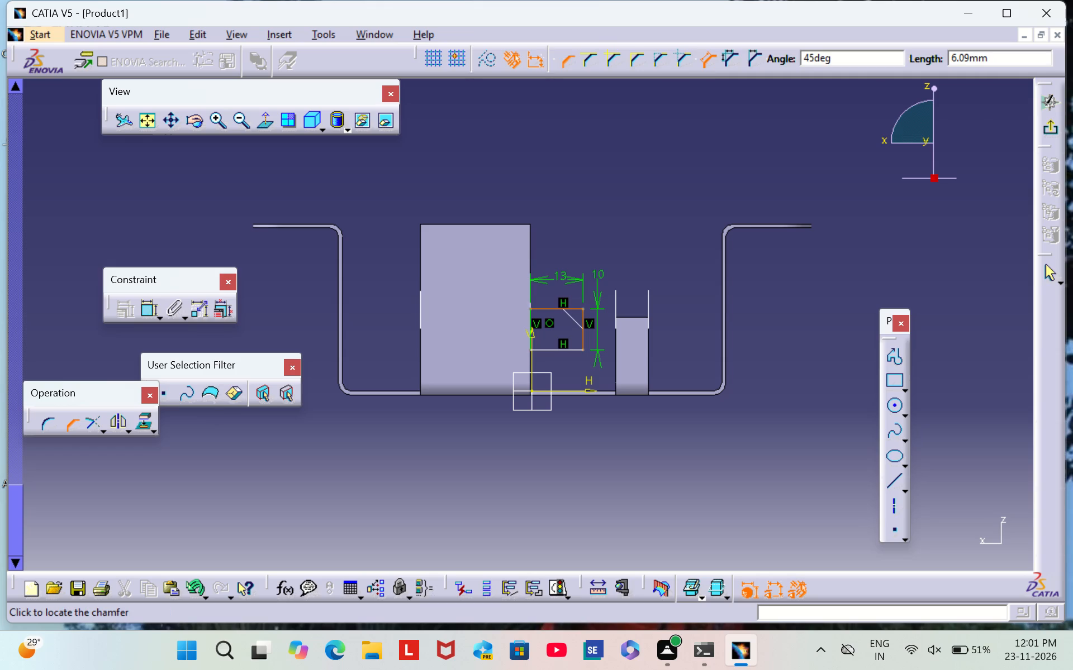
left_click(754, 55)
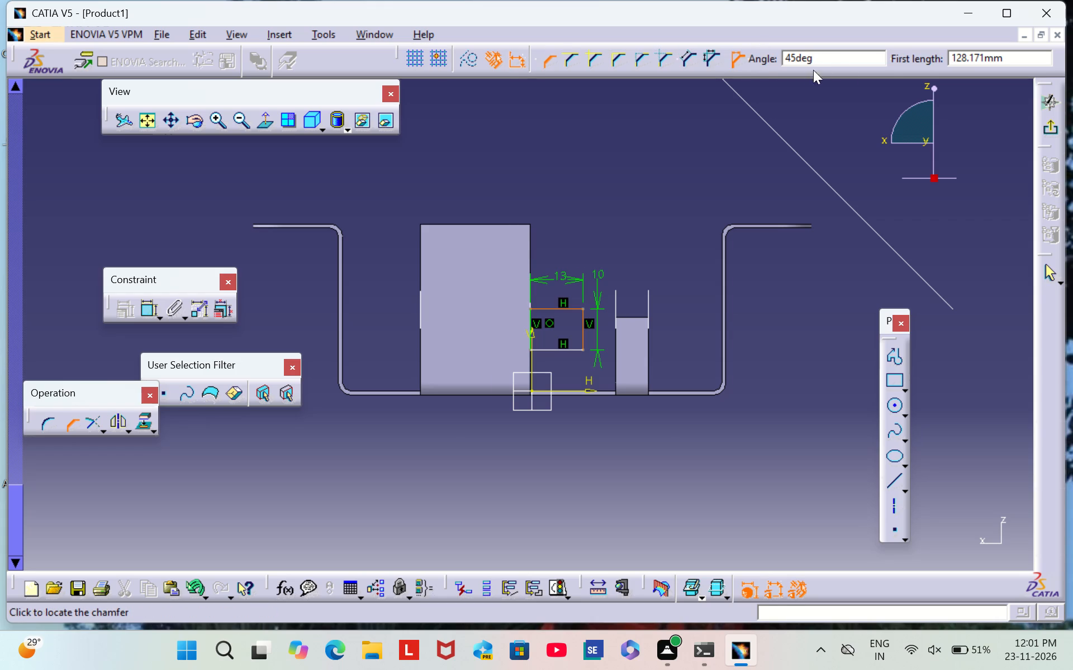
left_click(1018, 60)
key("BackSpace")
key("BackSpace")
key("BackSpace")
key("BackSpace")
key("BackSpace")
key("BackSpace")
key("BackSpace")
key("BackSpace")
key("BackSpace")
key("BackSpace")
key("BackSpace")
key("BackSpace")
key("BackSpace")
key("BackSpace")
key("BackSpace")
key("BackSpace")
key("BackSpace")
key("BackSpace")
key("BackSpace")
key("BackSpace")
key("6")
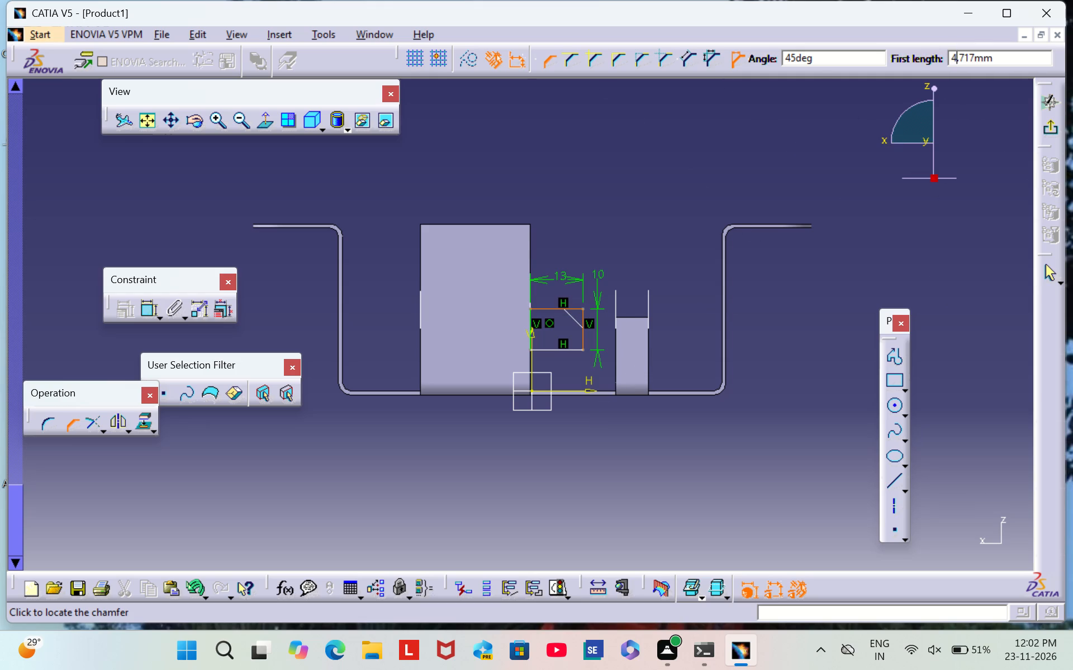
key("Return")
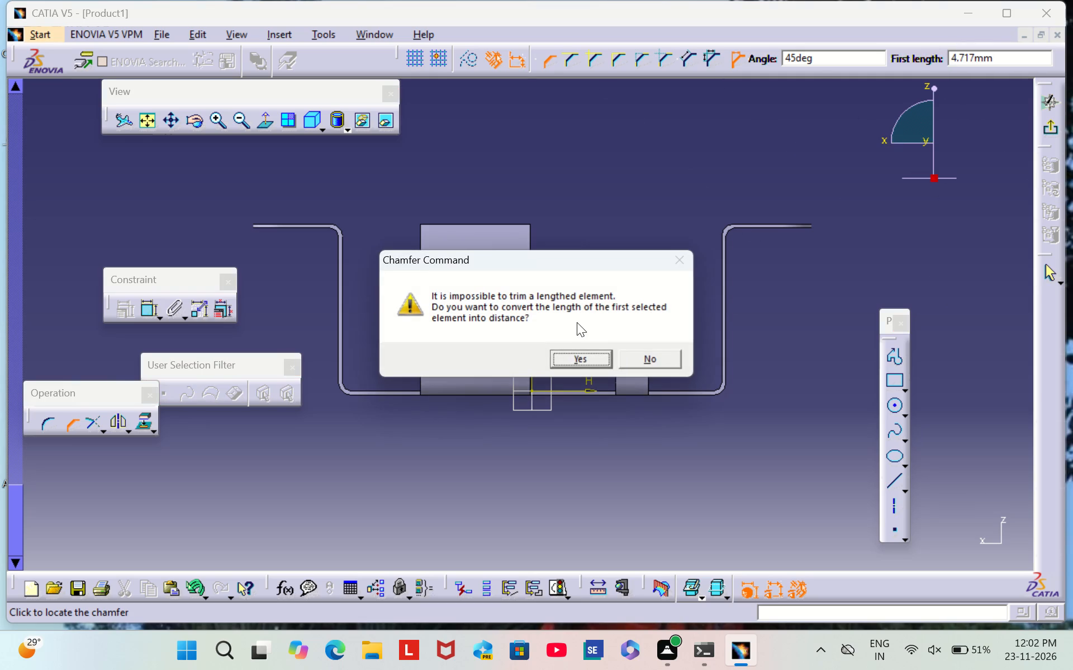
left_click(577, 362)
left_click(580, 356)
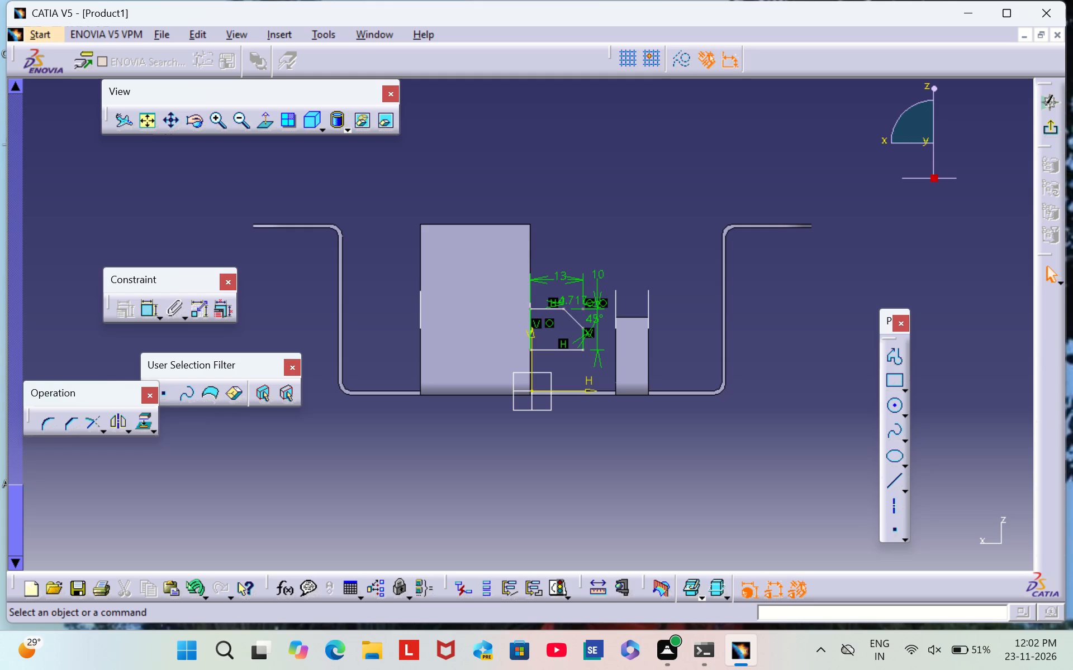
Make the chamfered profile's upper horizontal edge coincident with the narrow tab's end edge.
double_click(150, 316)
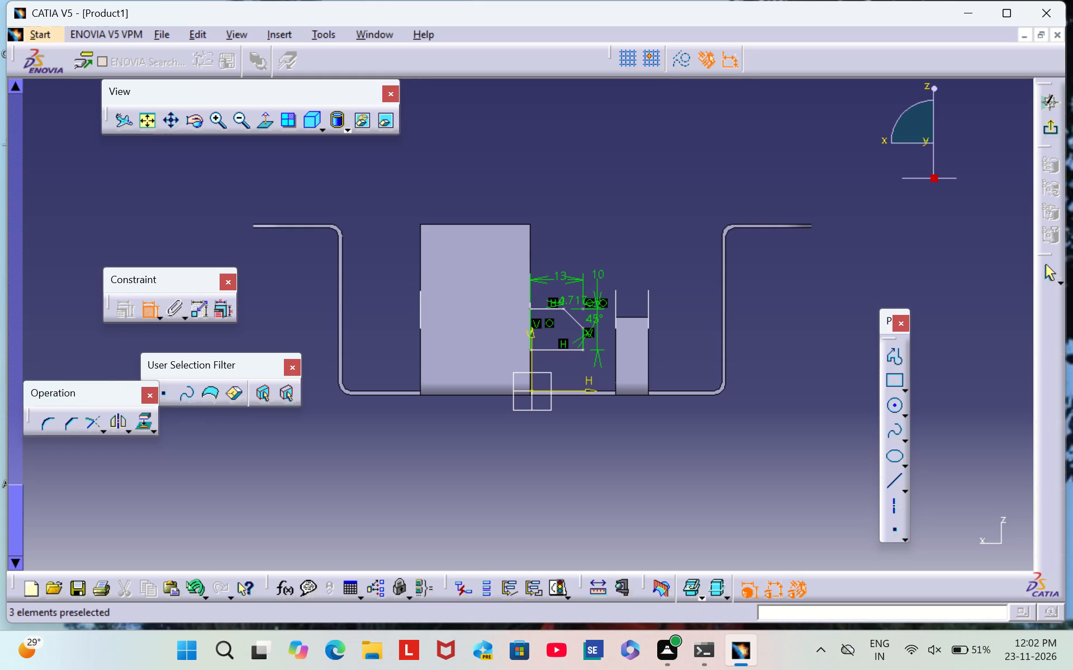
left_click(543, 309)
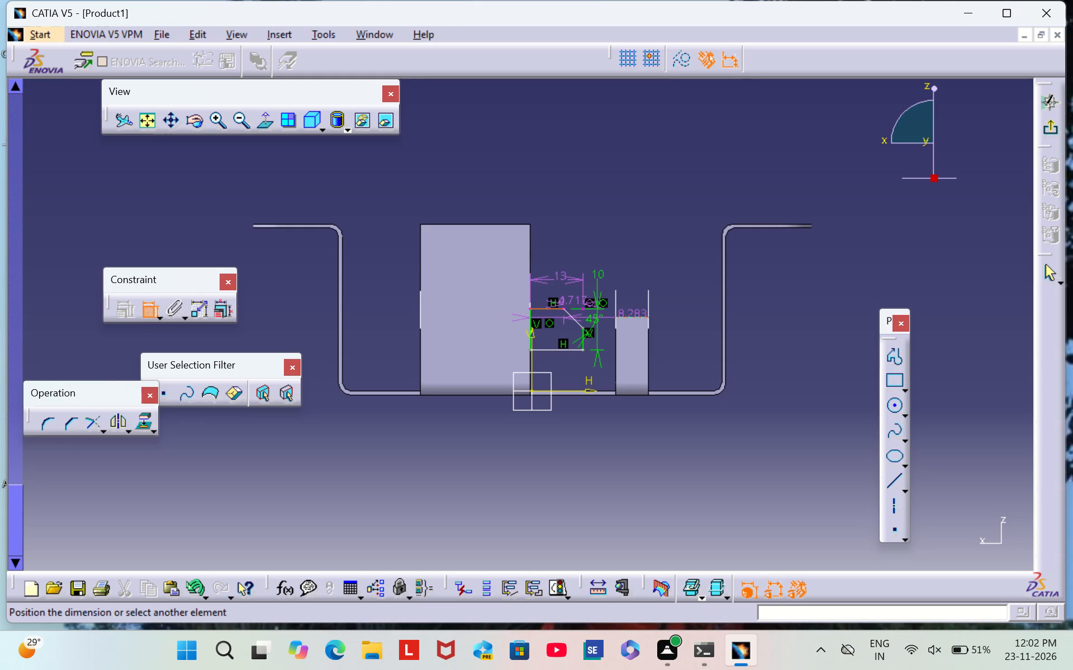
left_click(631, 315)
right_click(651, 277)
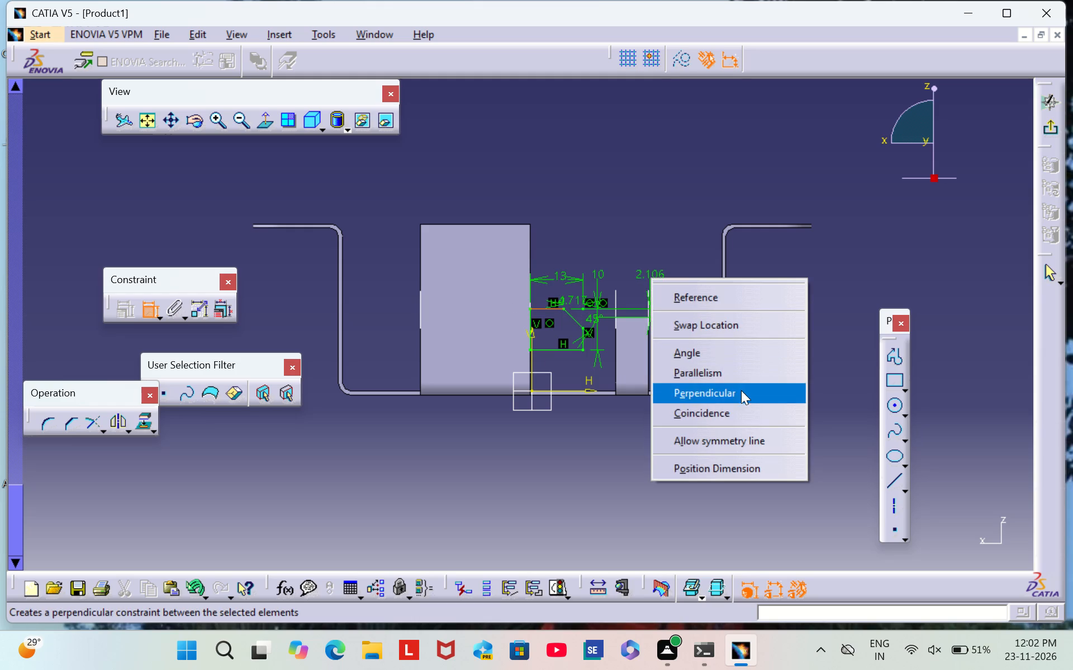
left_click(741, 403)
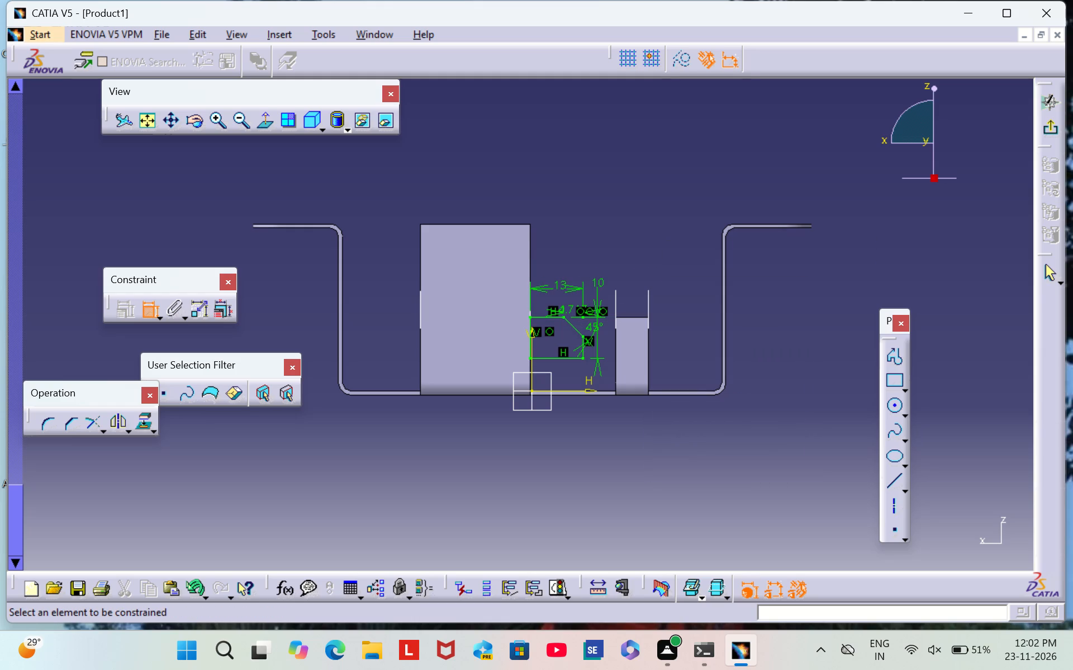
Exit the sketch and create a wall from the chamfered profile beside the wide wall, with the material side inverted.
left_click(1043, 137)
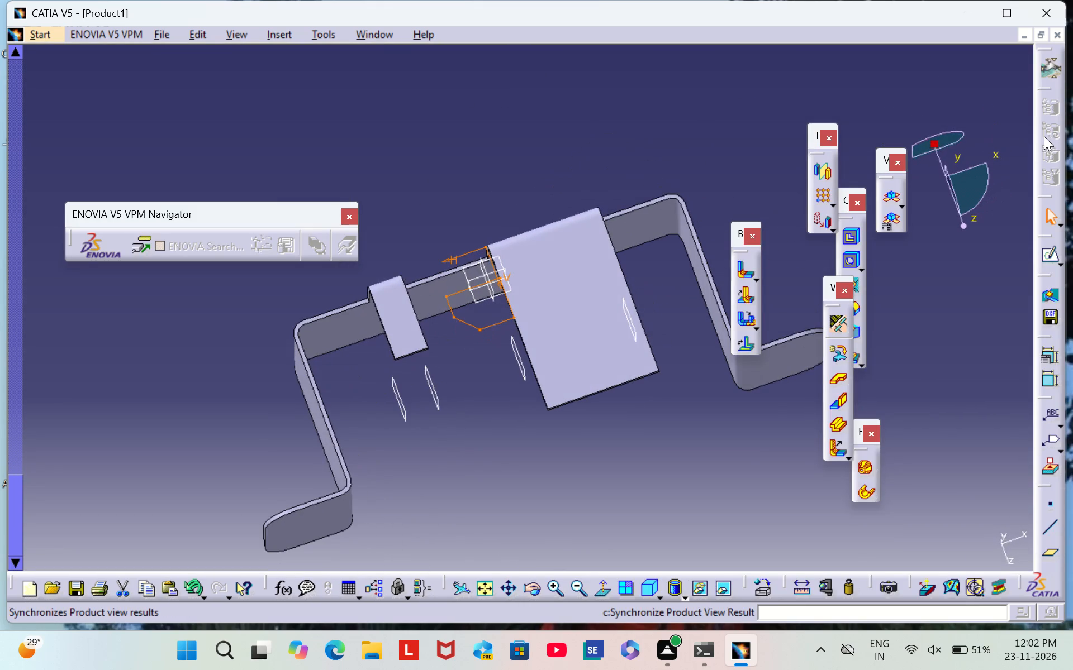
middle_click_drag(515, 161, 595, 276)
right_click_drag(516, 161, 595, 276)
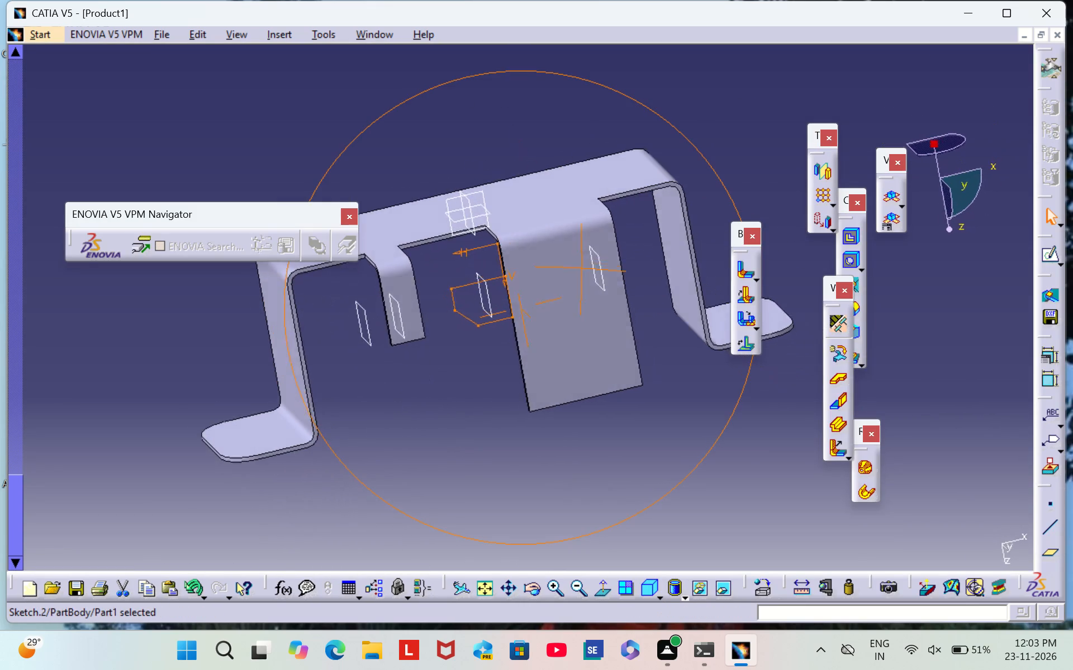
middle_click_drag(595, 276, 630, 283)
right_click_drag(595, 276, 630, 283)
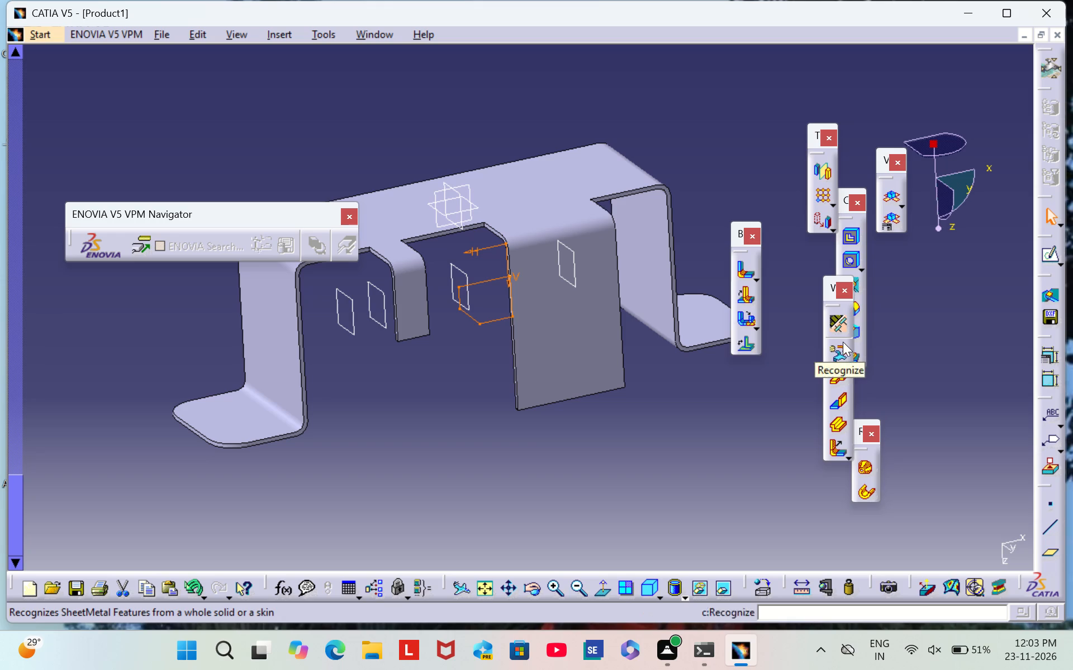
left_click(843, 377)
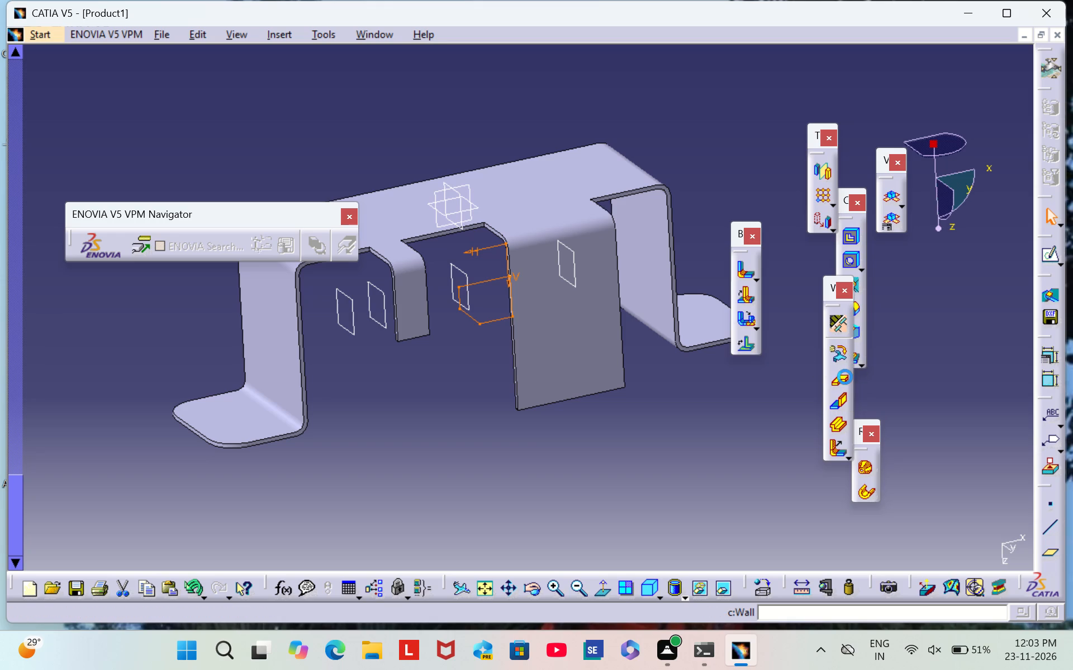
left_click(893, 516)
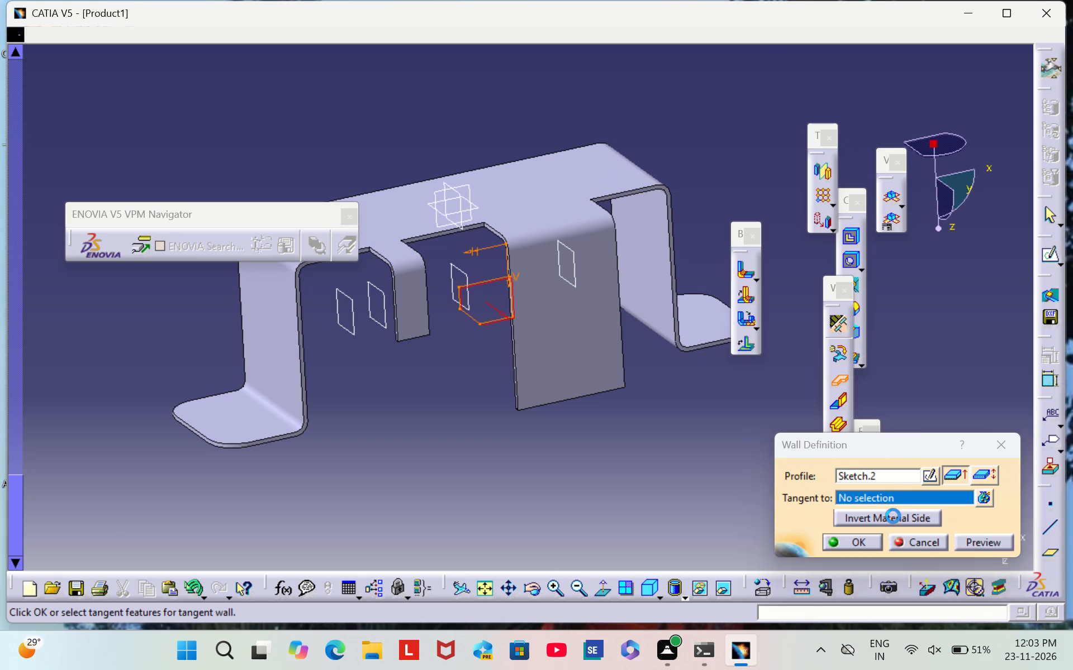
scroll(289, 122, "down", 1)
middle_click_drag(291, 122, 398, 197)
right_click_drag(291, 122, 398, 197)
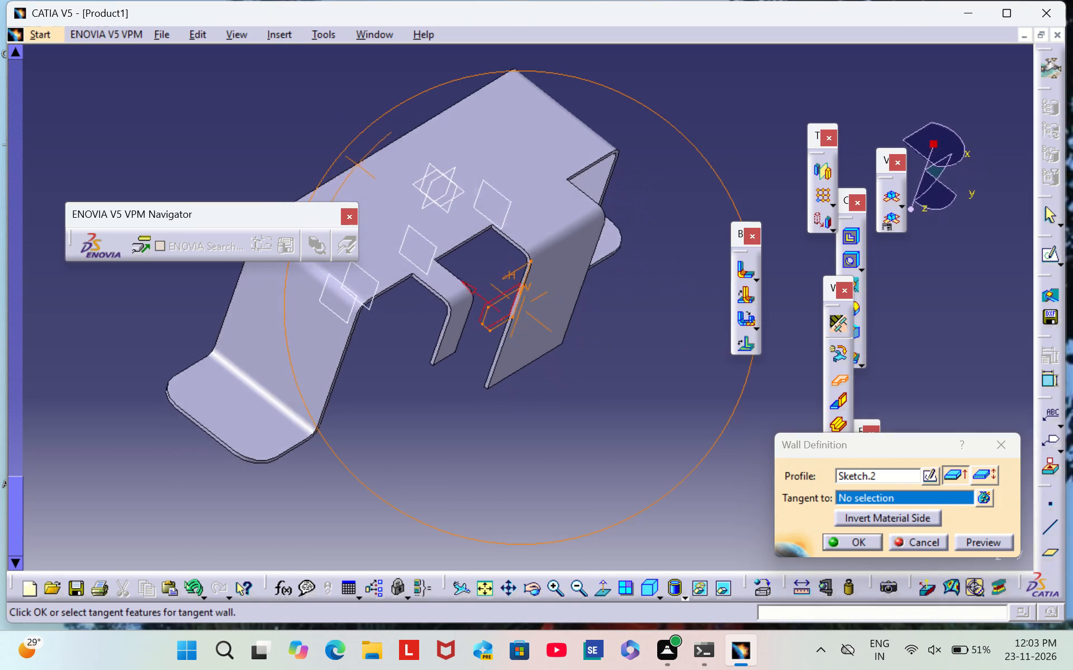
right_click_drag(398, 197, 408, 200)
middle_click_drag(398, 197, 408, 202)
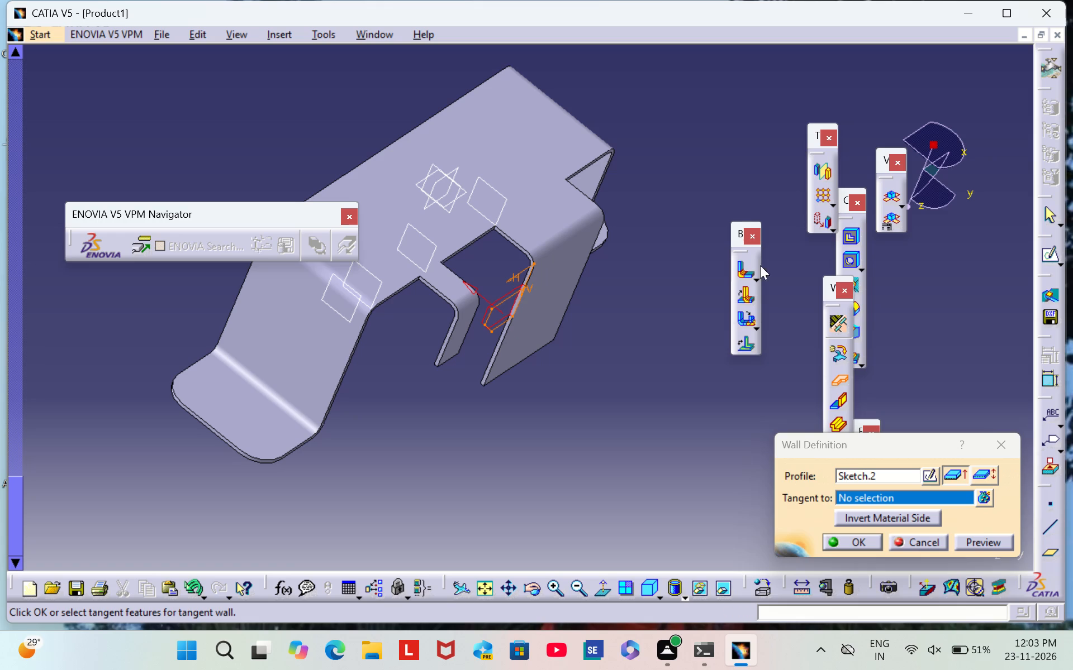
left_click(854, 540)
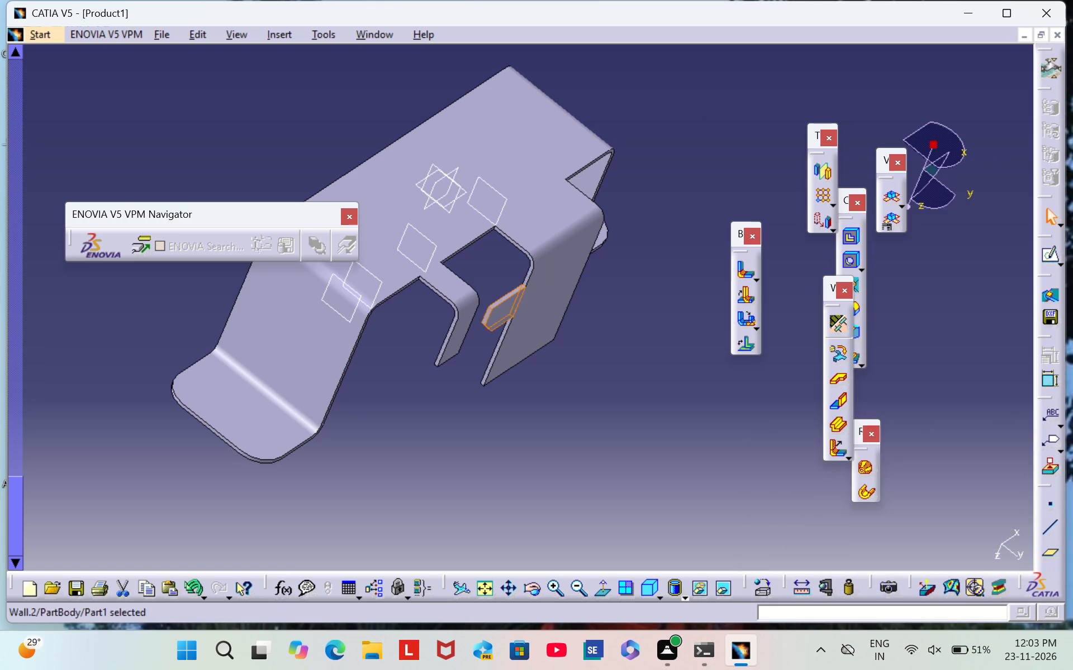
left_click(709, 123)
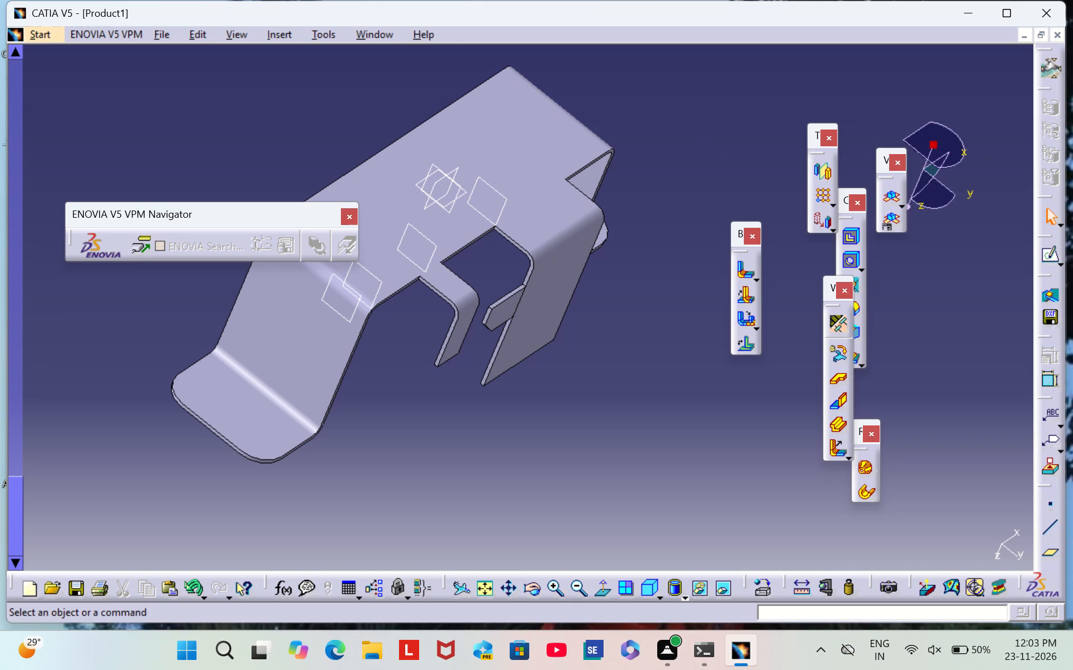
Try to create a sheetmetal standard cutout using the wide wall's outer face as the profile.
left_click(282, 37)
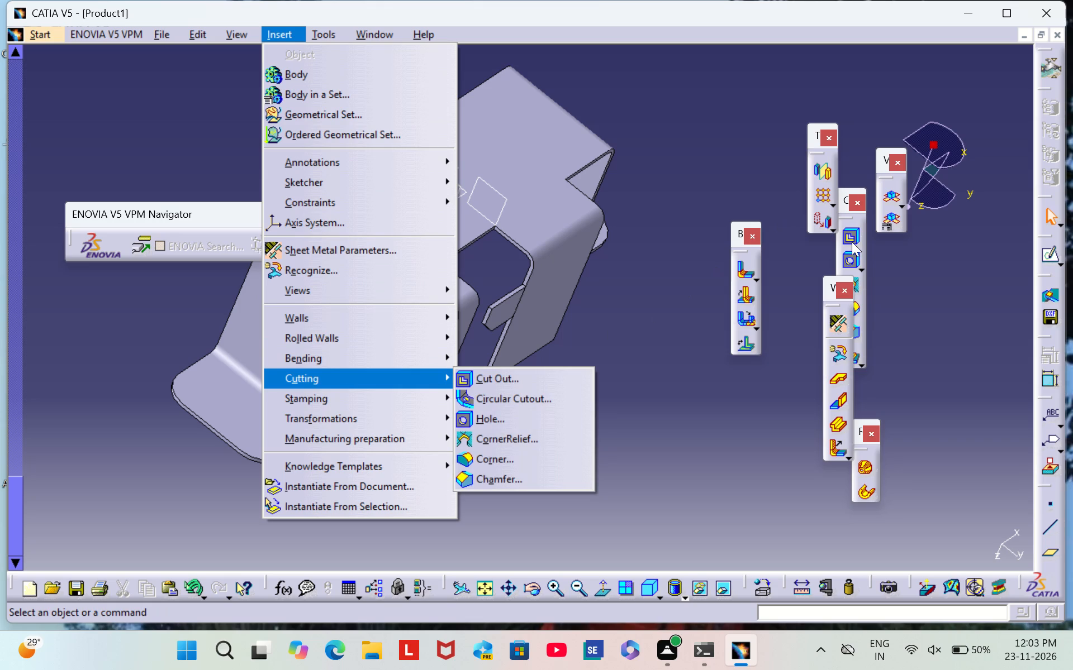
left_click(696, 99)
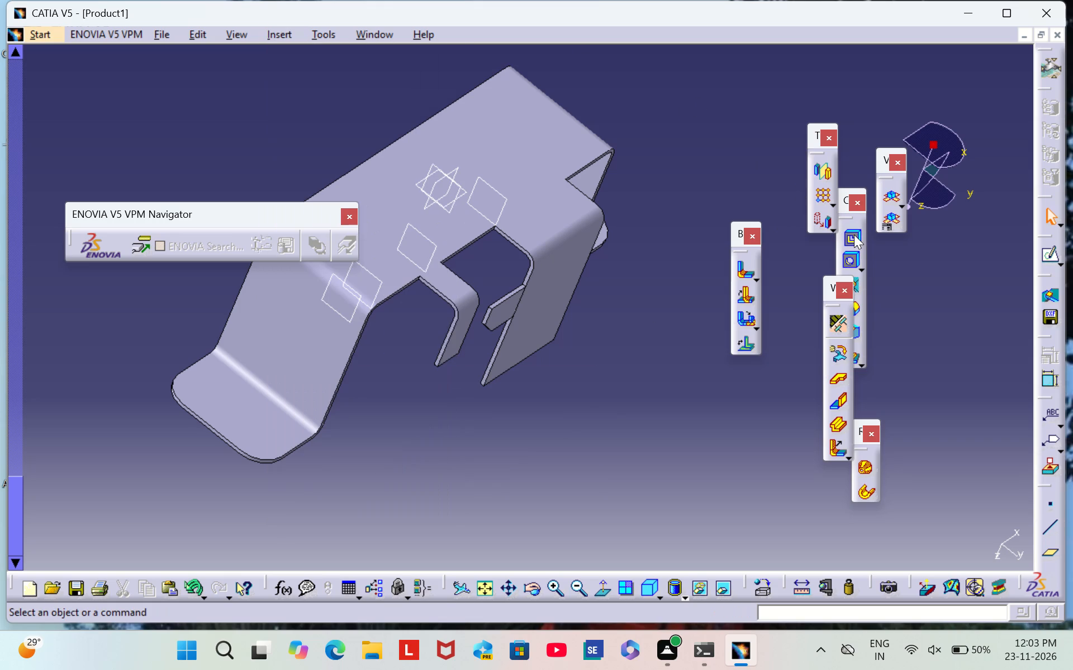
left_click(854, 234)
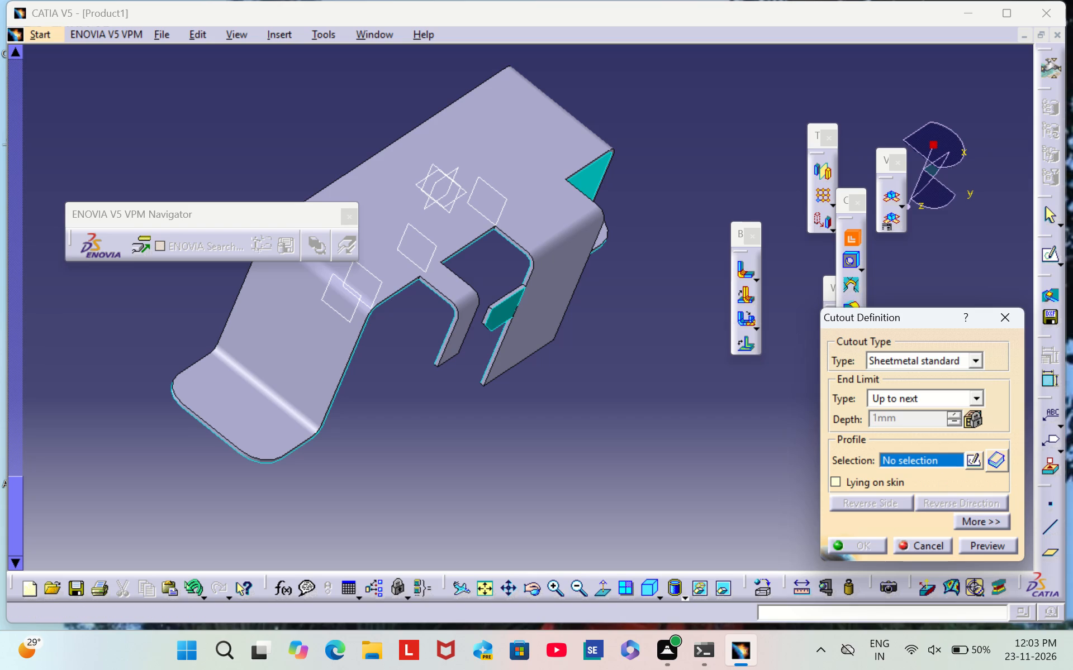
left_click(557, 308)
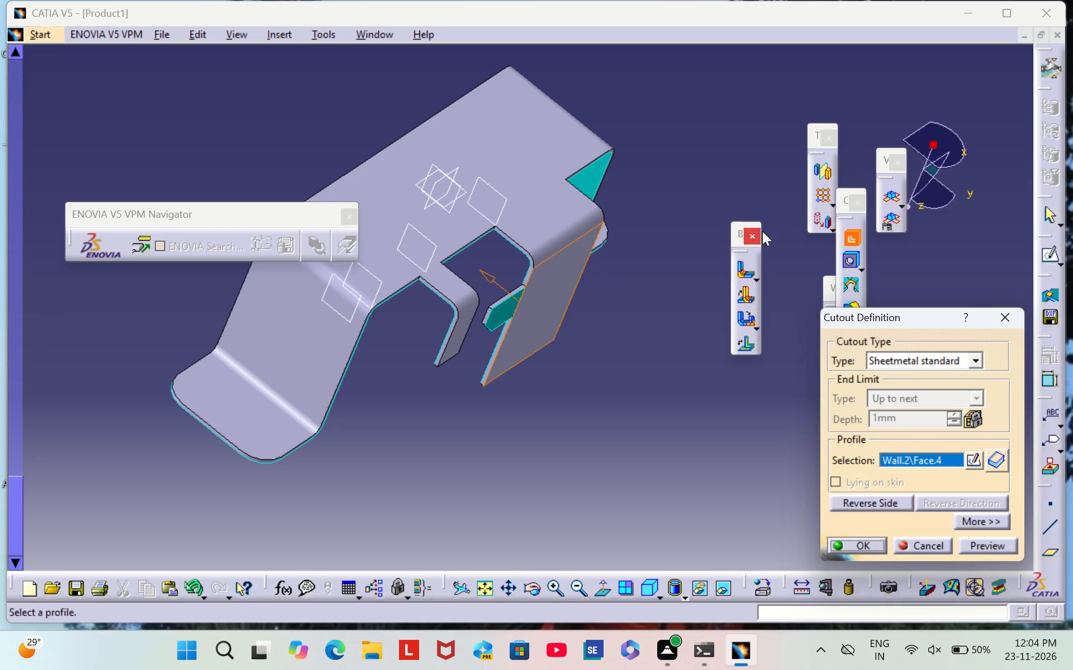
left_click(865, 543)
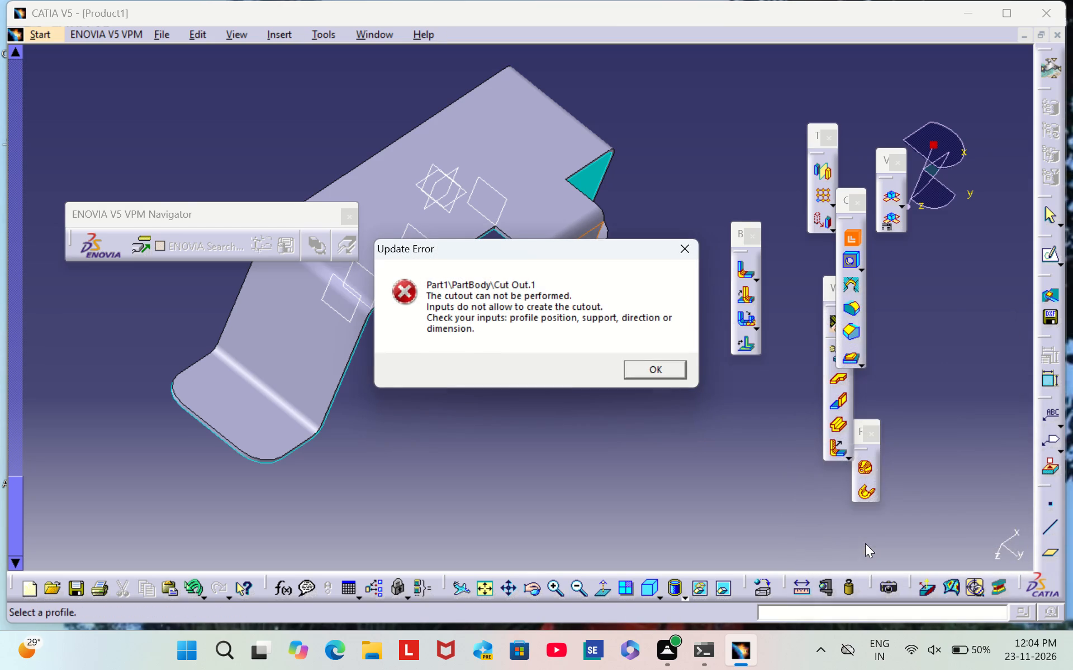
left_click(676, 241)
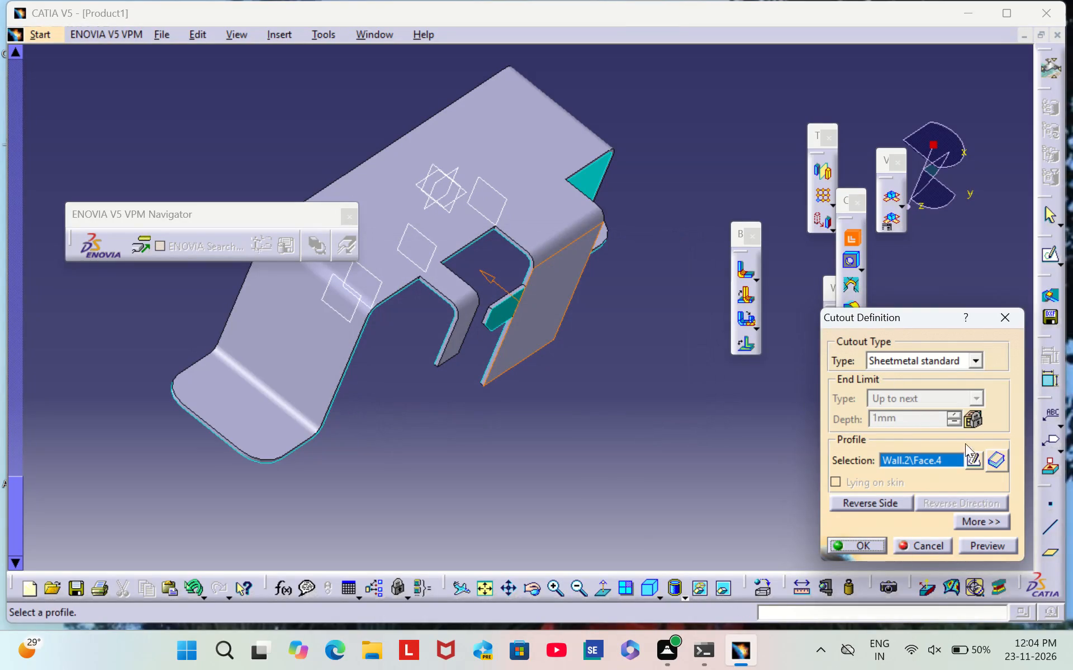
Start a new sketch for the cutout's profile.
left_click(971, 457)
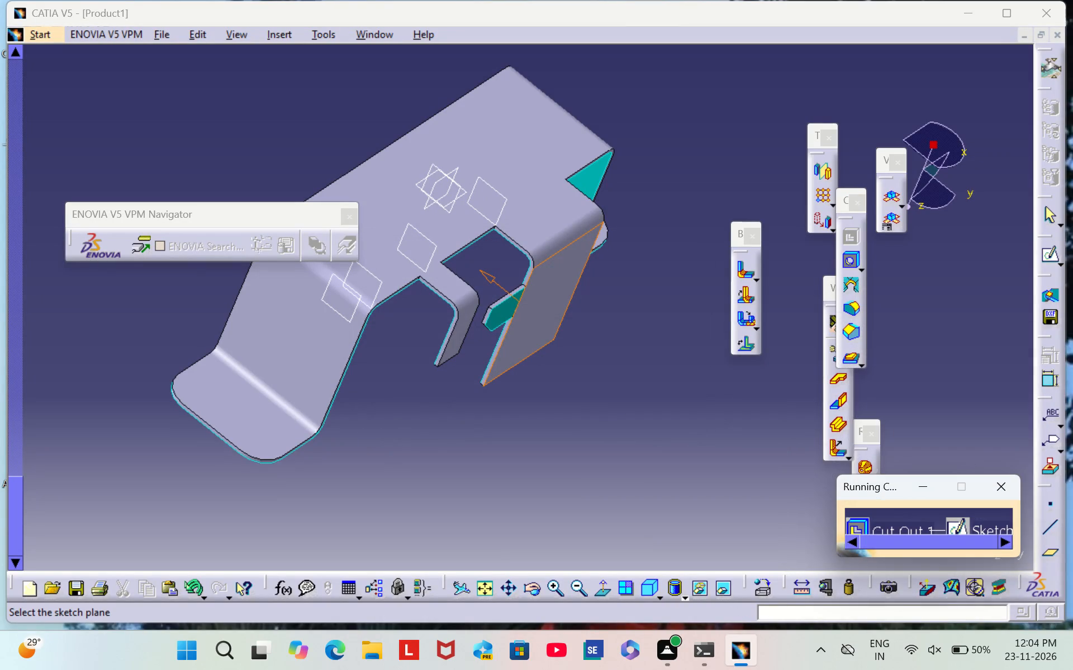
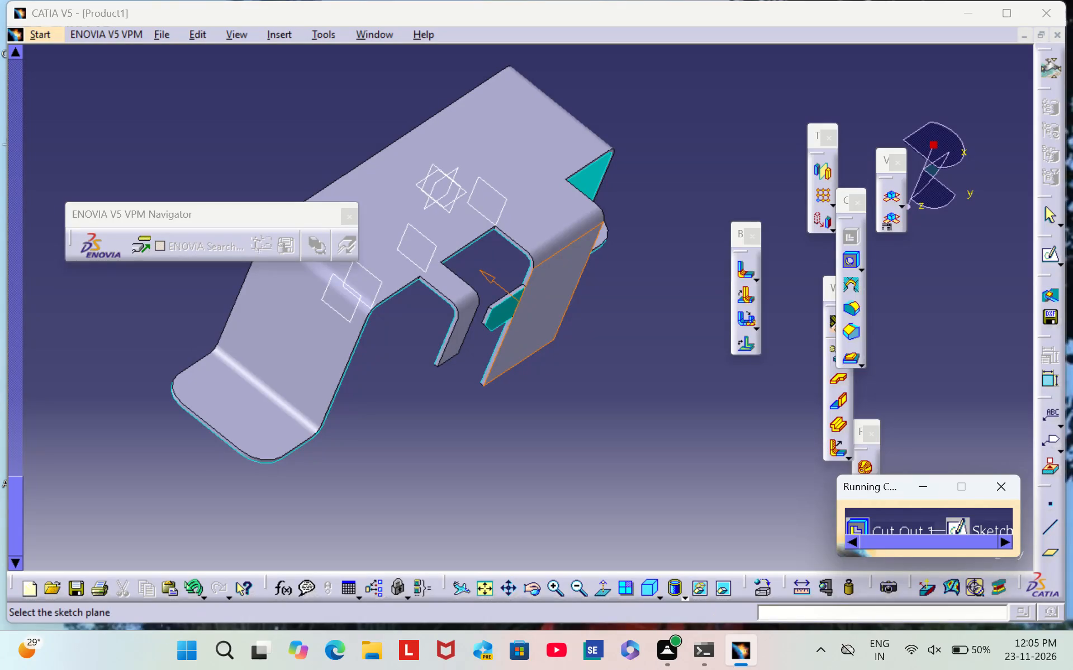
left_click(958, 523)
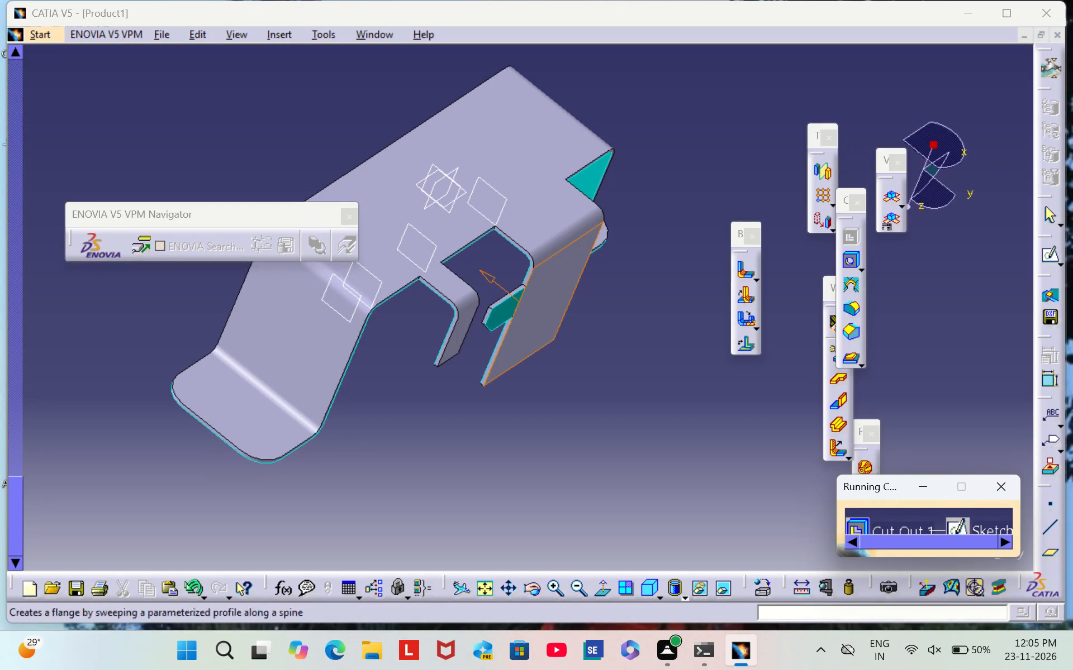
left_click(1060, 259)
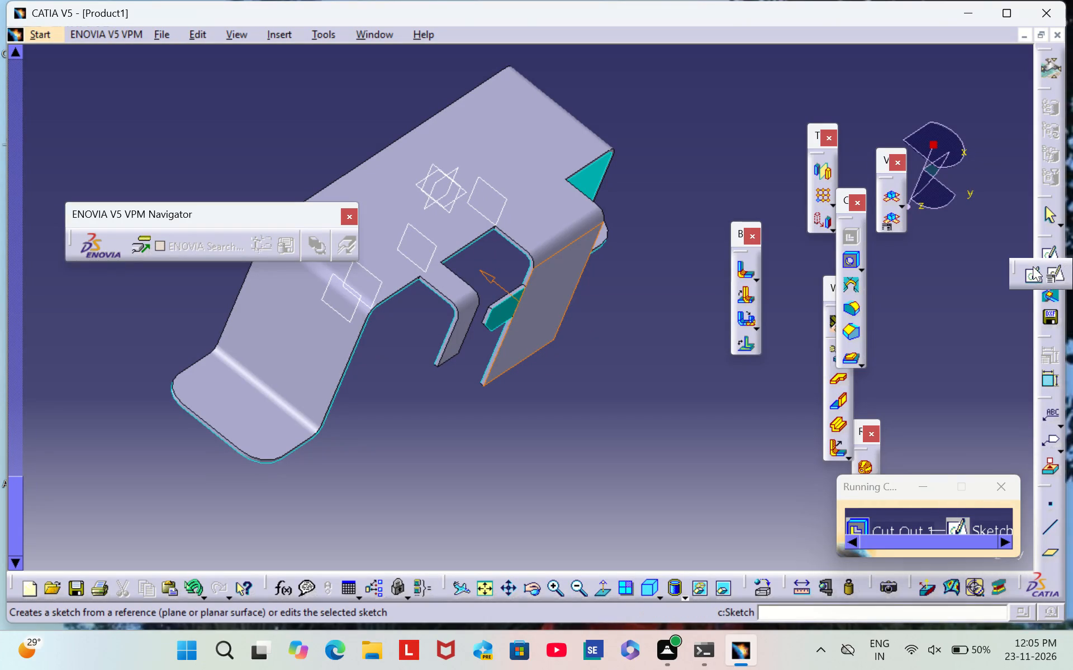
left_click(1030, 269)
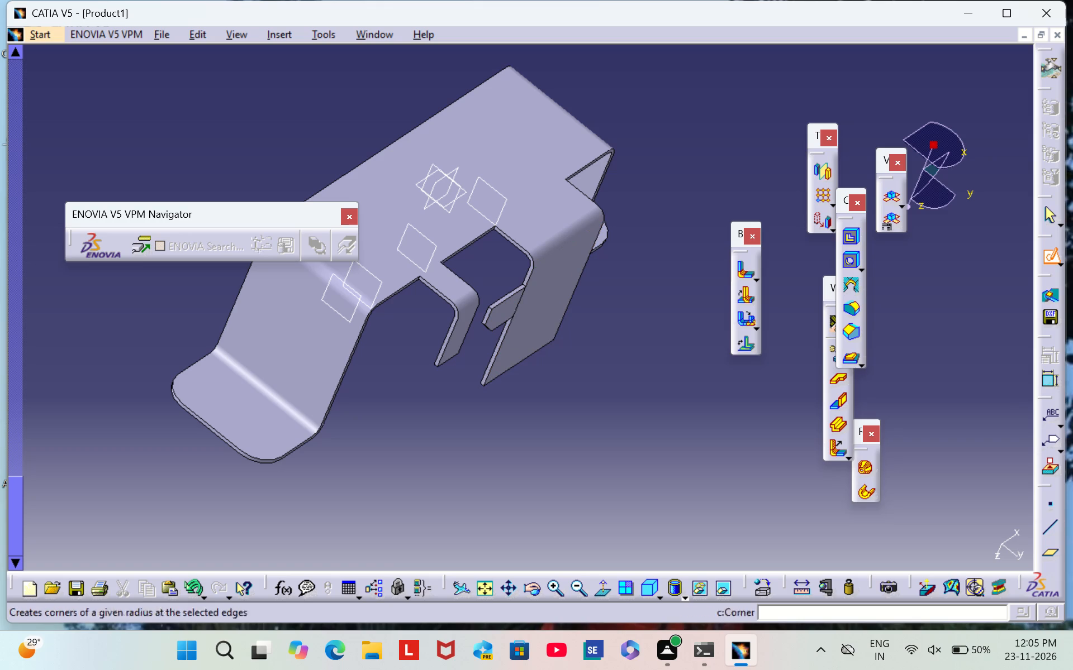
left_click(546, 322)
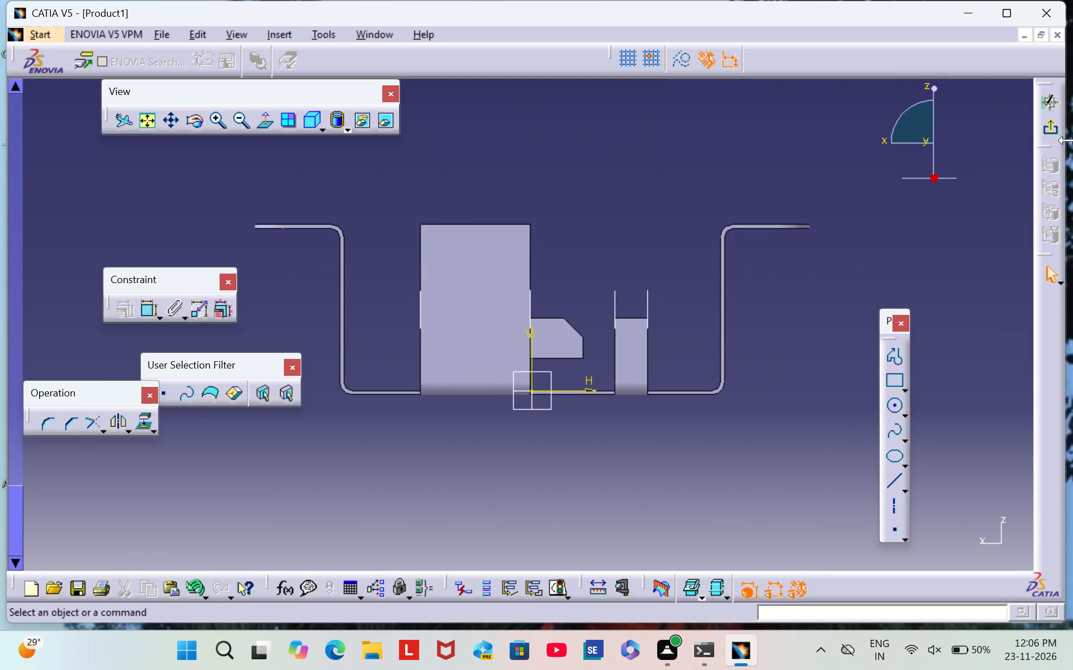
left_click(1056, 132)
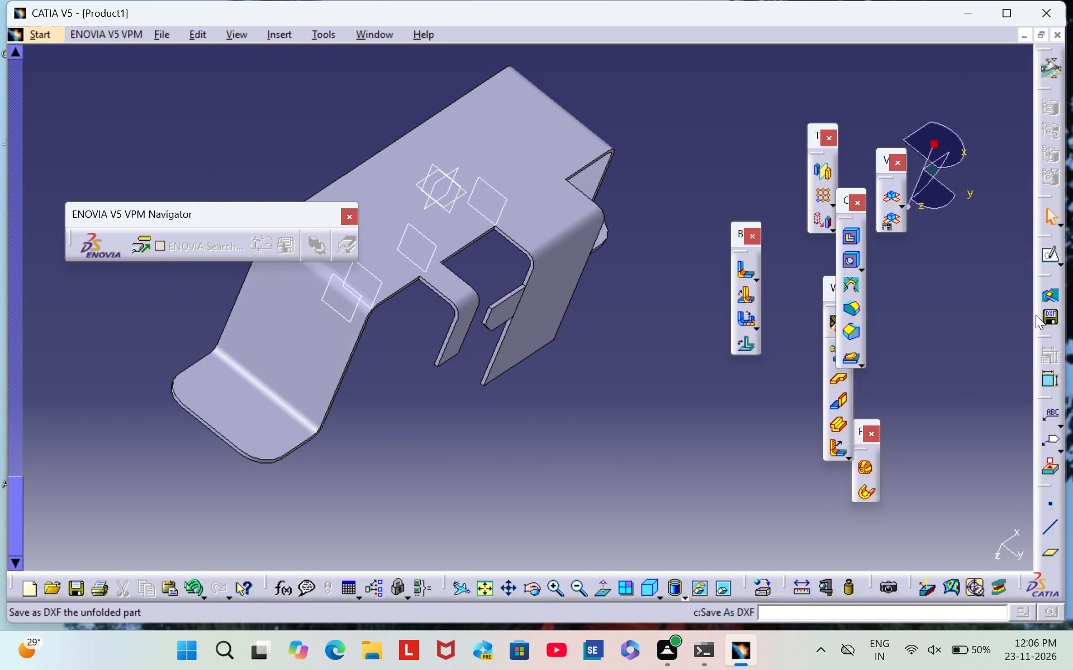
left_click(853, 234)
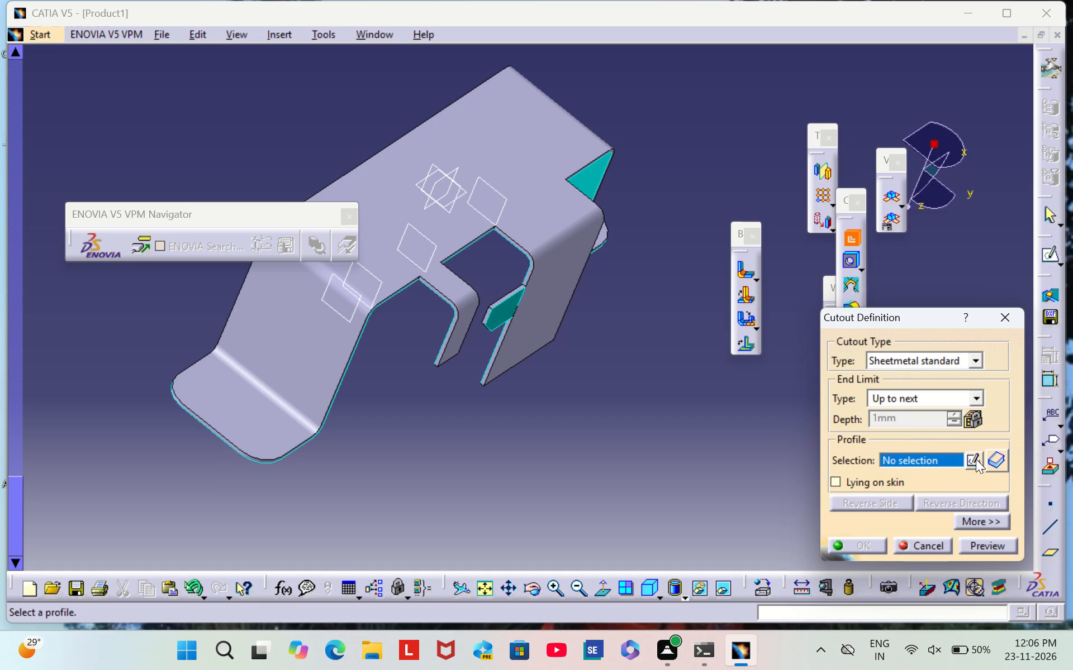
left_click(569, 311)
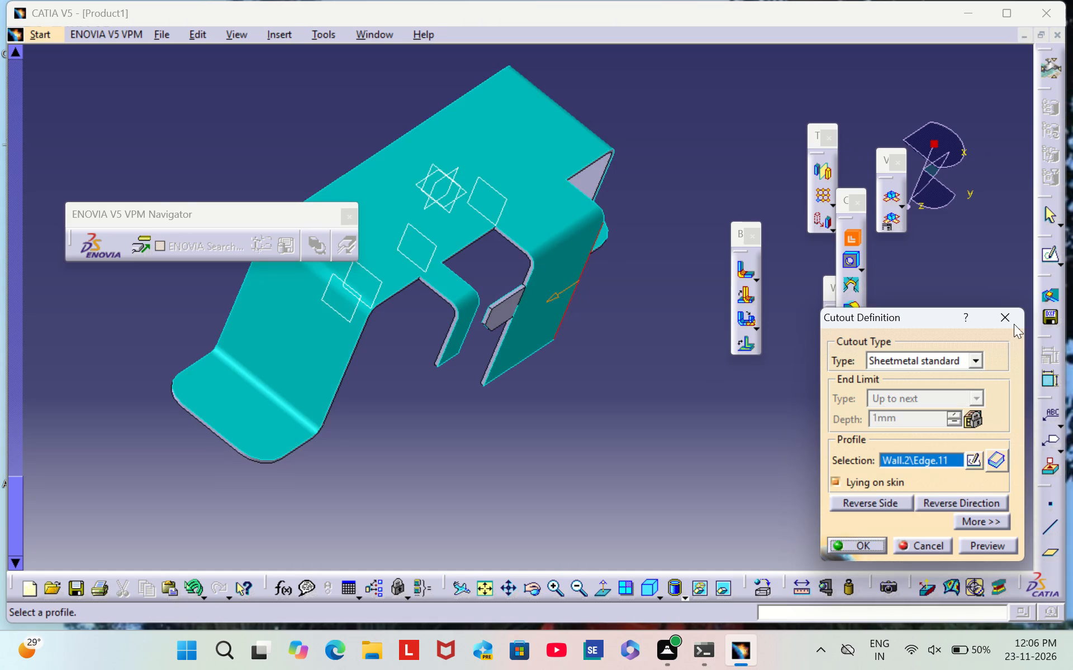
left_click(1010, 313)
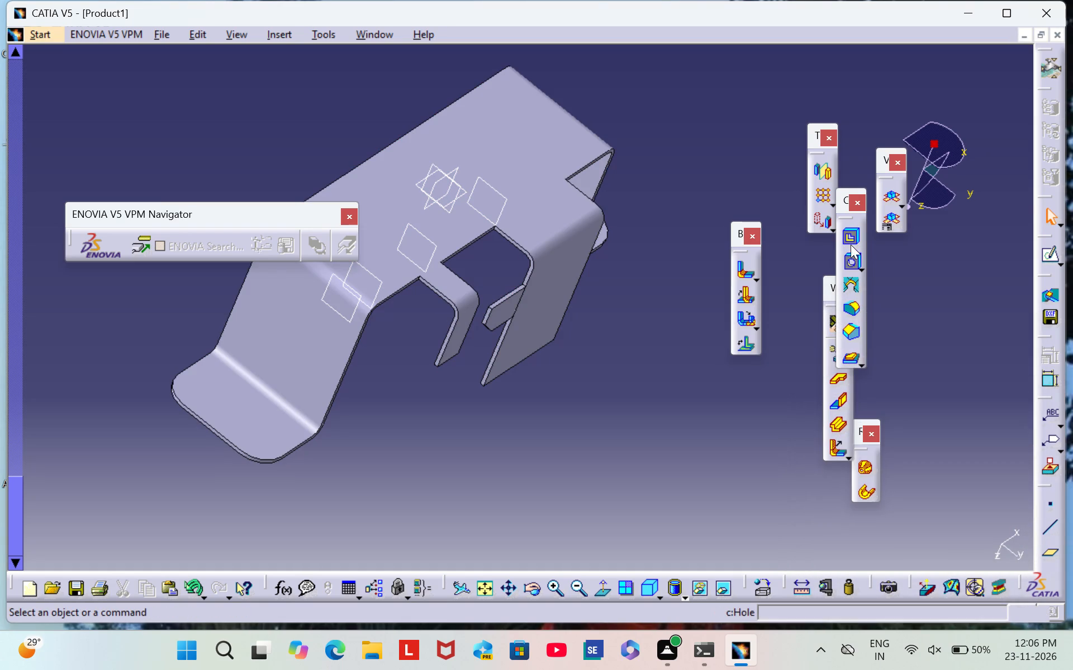
Start a sheetmetal standard cutout and open its profile sketch on the wide wall's outer face.
left_click(851, 241)
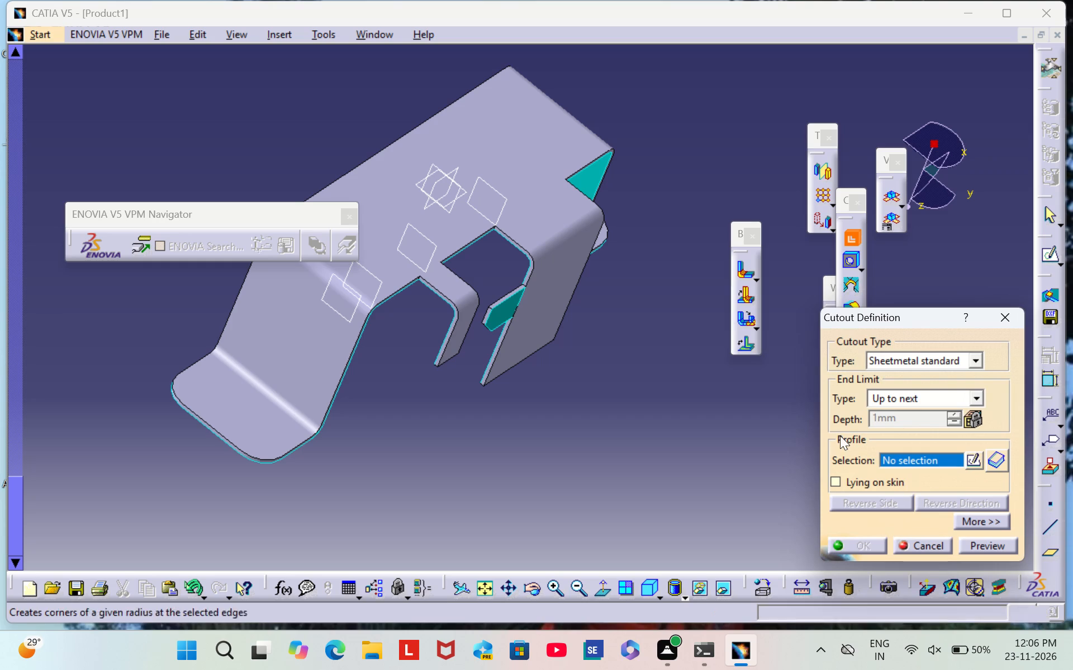
left_click(557, 301)
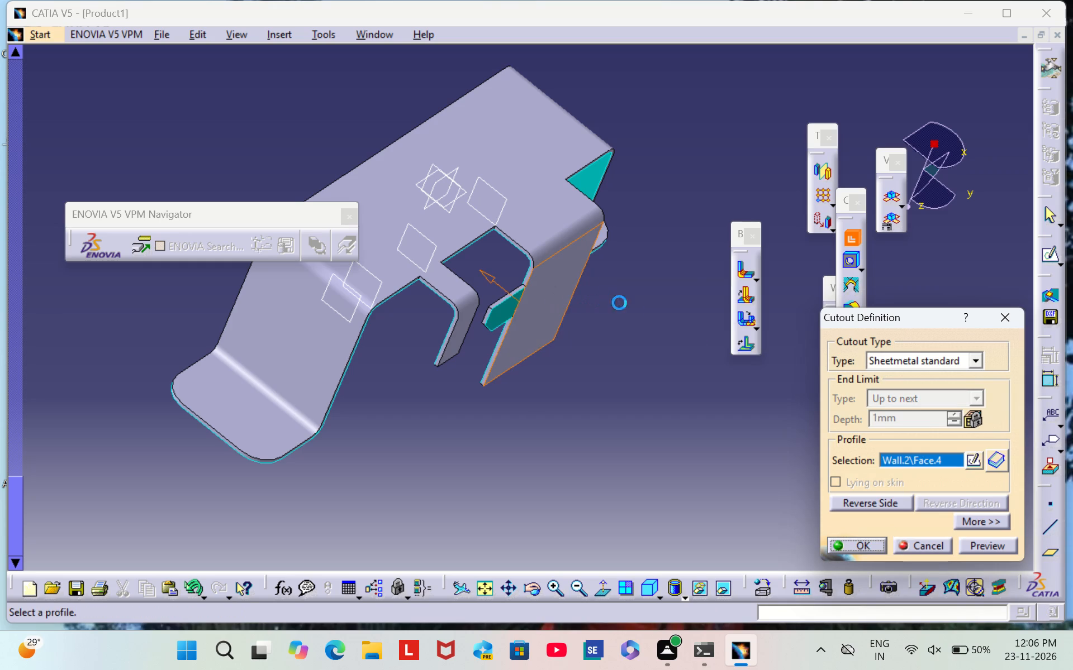
left_click(972, 458)
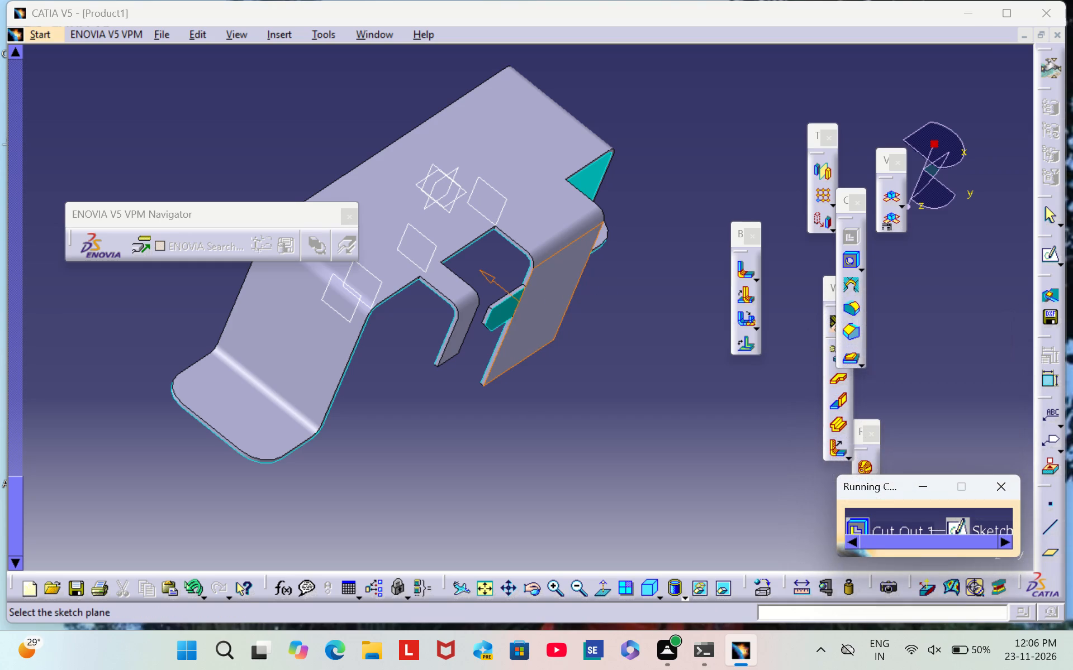
left_click(1005, 545)
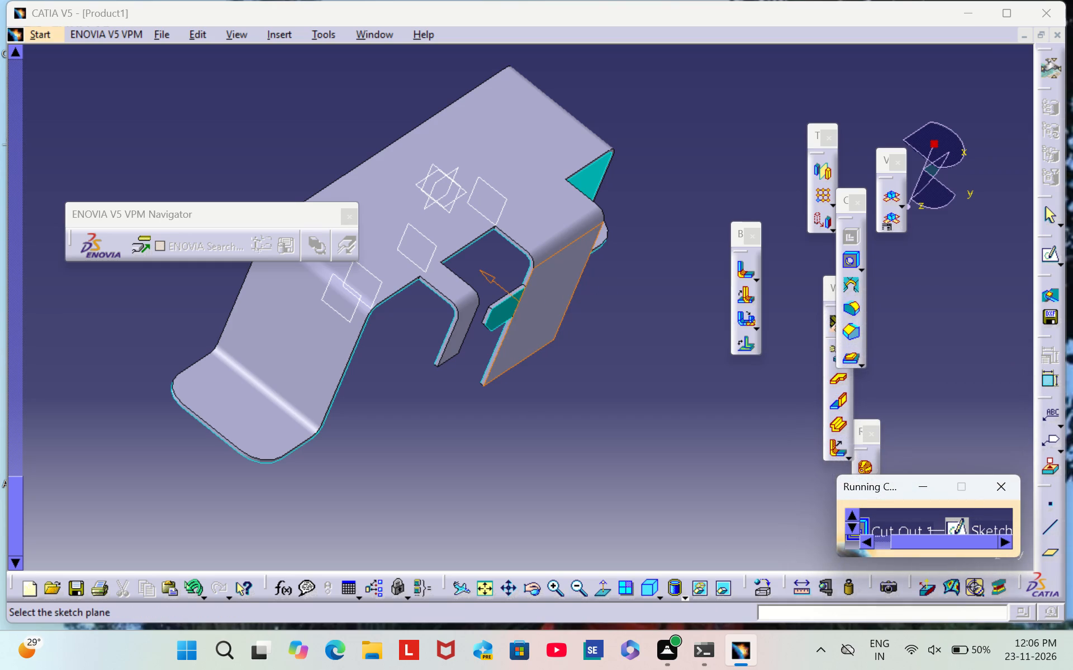
left_click(1005, 545)
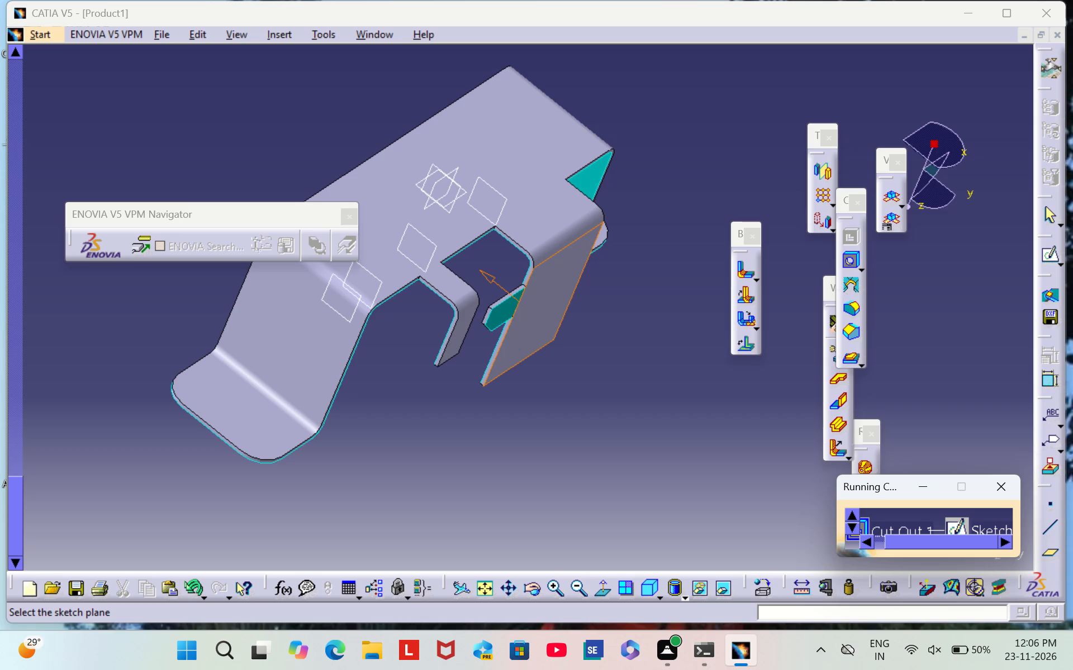
triple_click(871, 538)
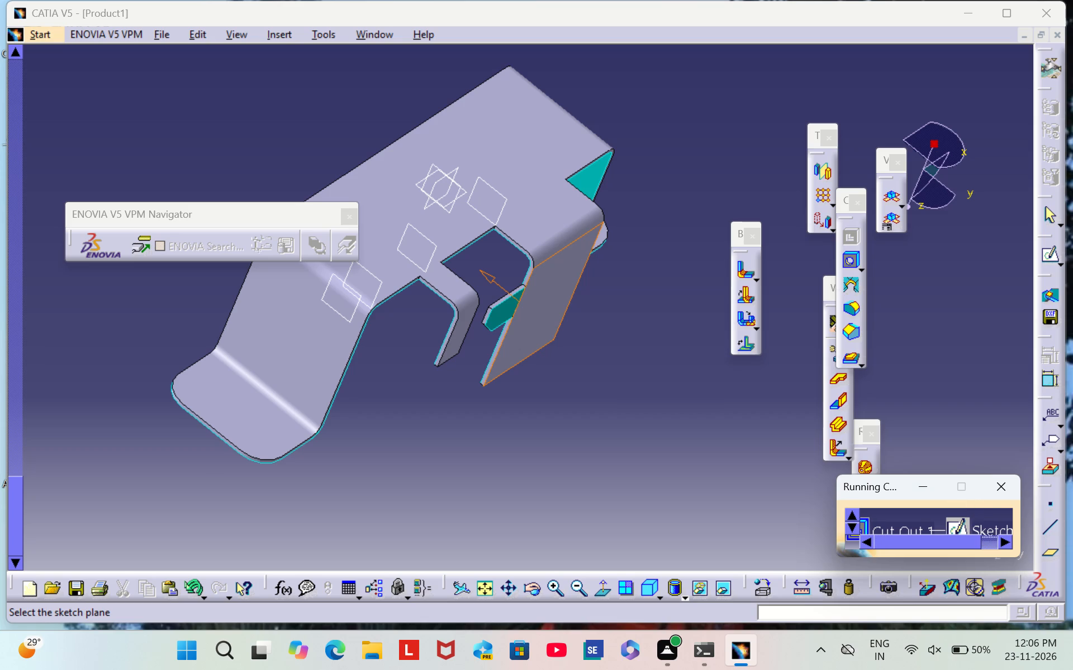
left_click(963, 525)
left_click(988, 545)
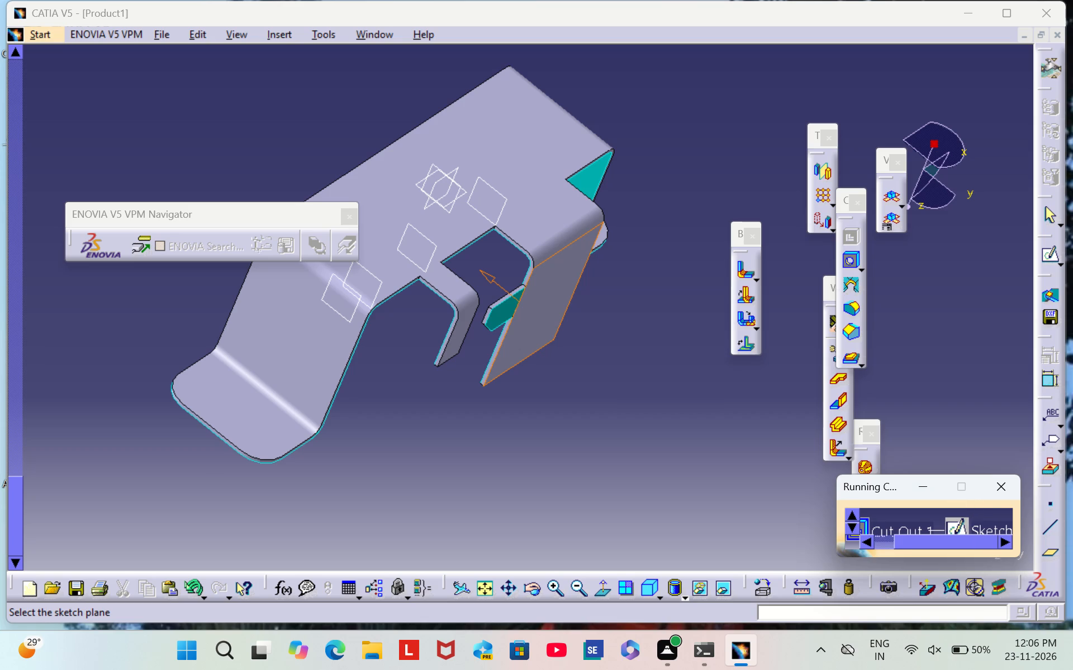
left_click(955, 527)
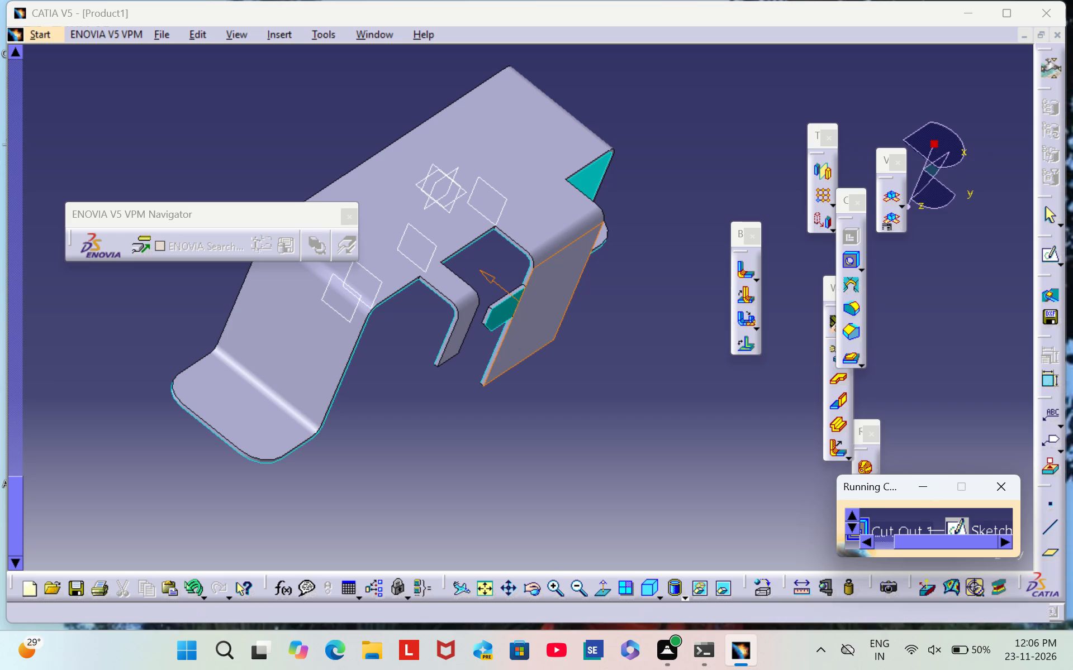
left_click(538, 285)
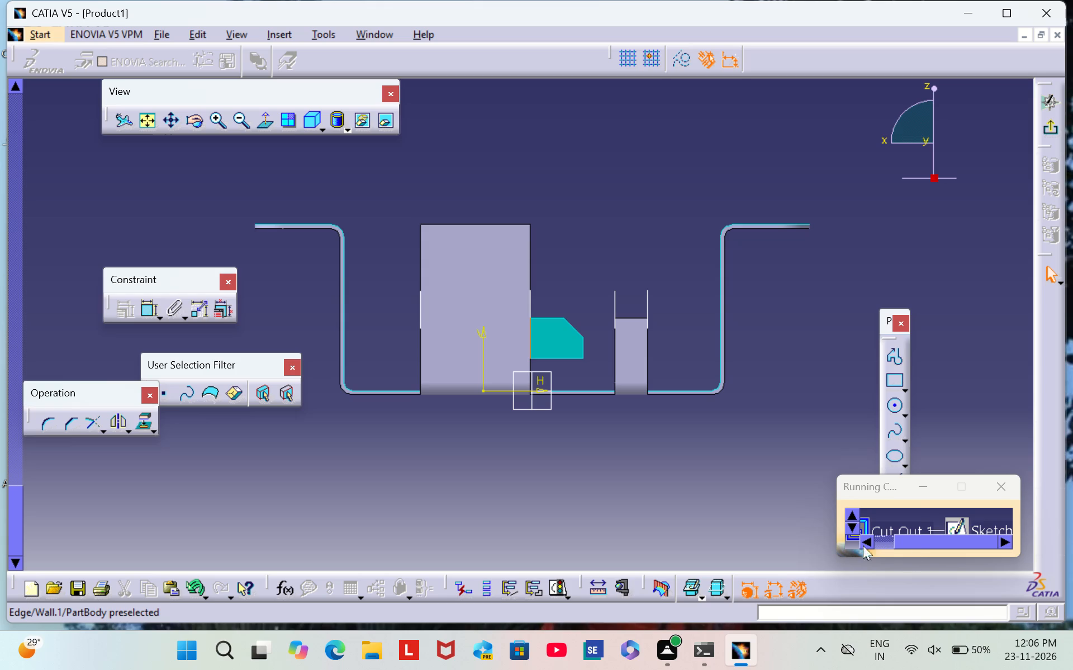
Sketch a rectangle about 23 mm wide overlapping the wide wall's free-end corner above the chamfered side tab.
left_click(888, 384)
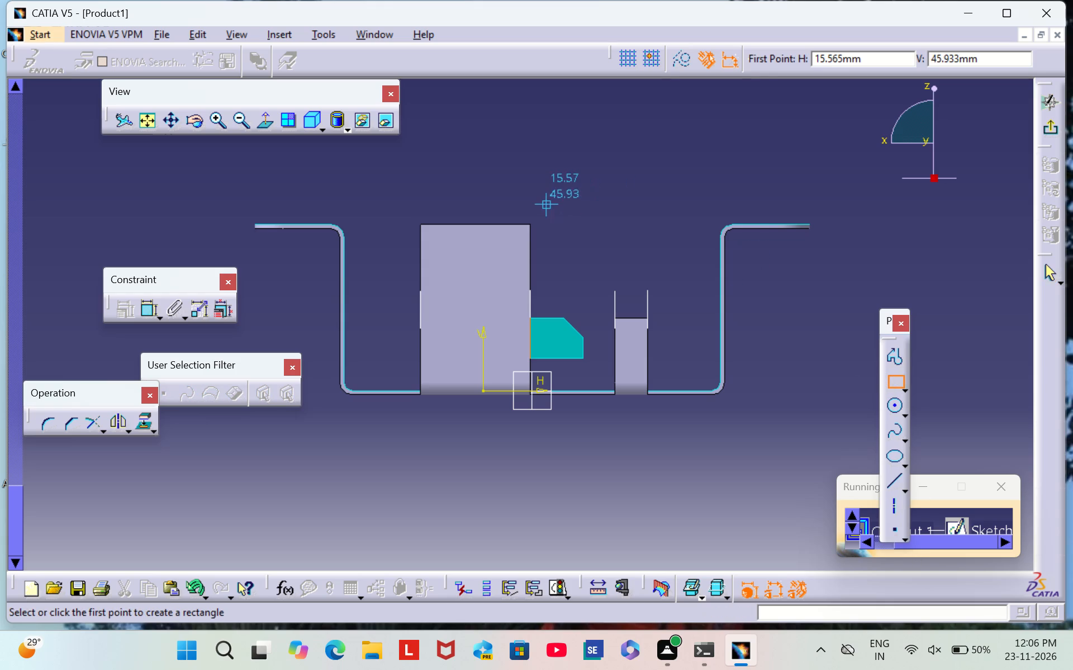
left_click(456, 173)
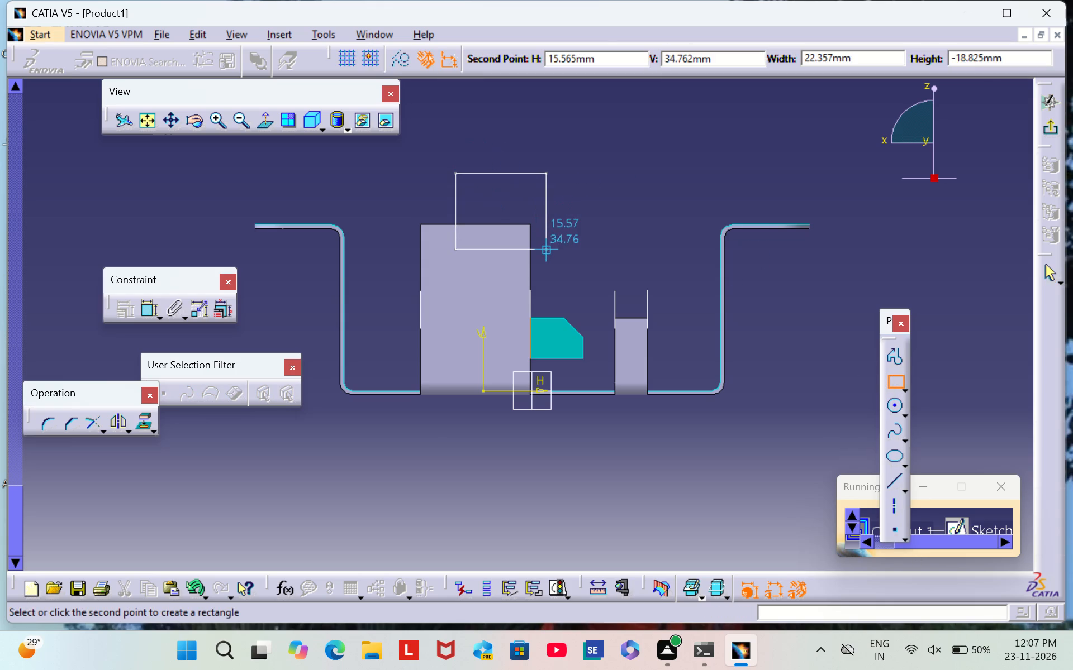
left_click(549, 305)
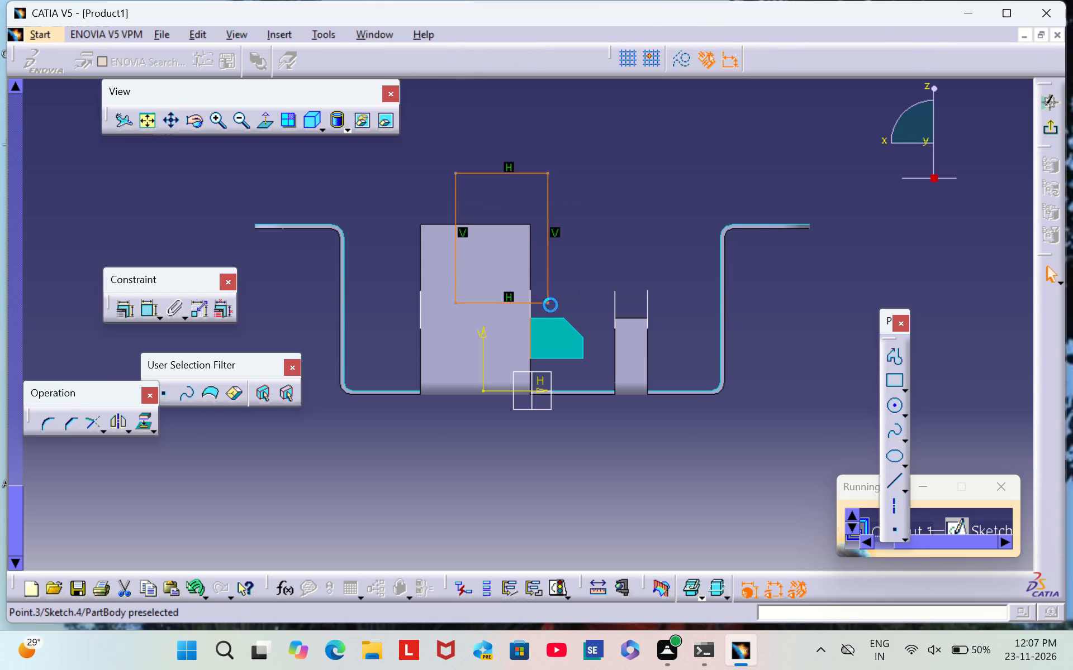
left_click(661, 175)
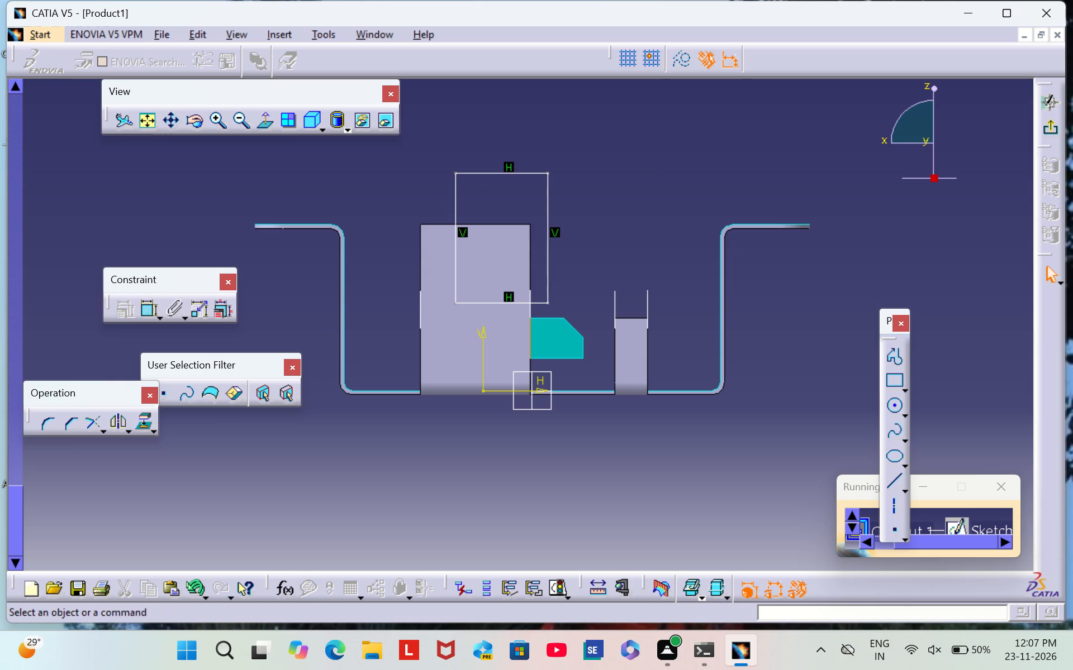
Make the rectangle's lower edge coincident with the chamfered side tab's upper edge.
double_click(151, 312)
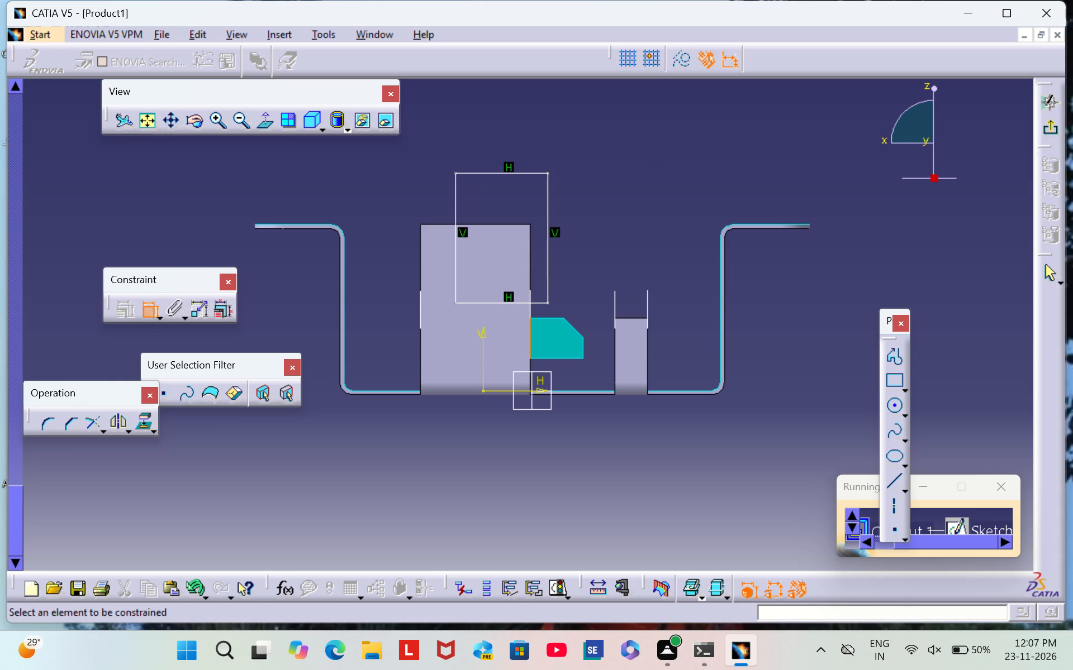
left_click(500, 301)
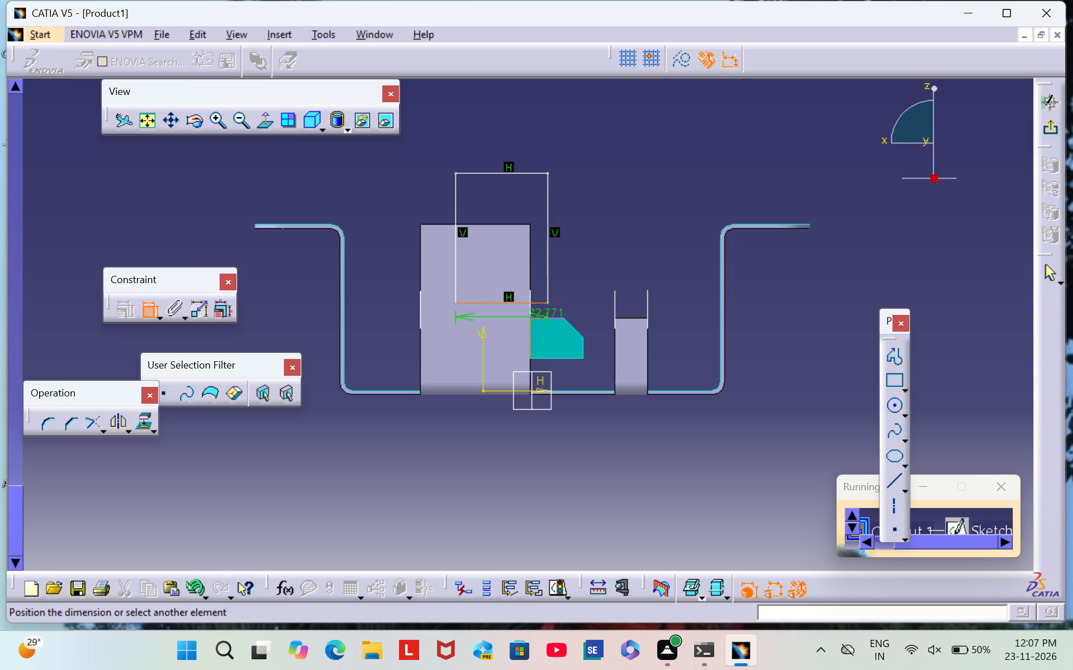
left_click(546, 317)
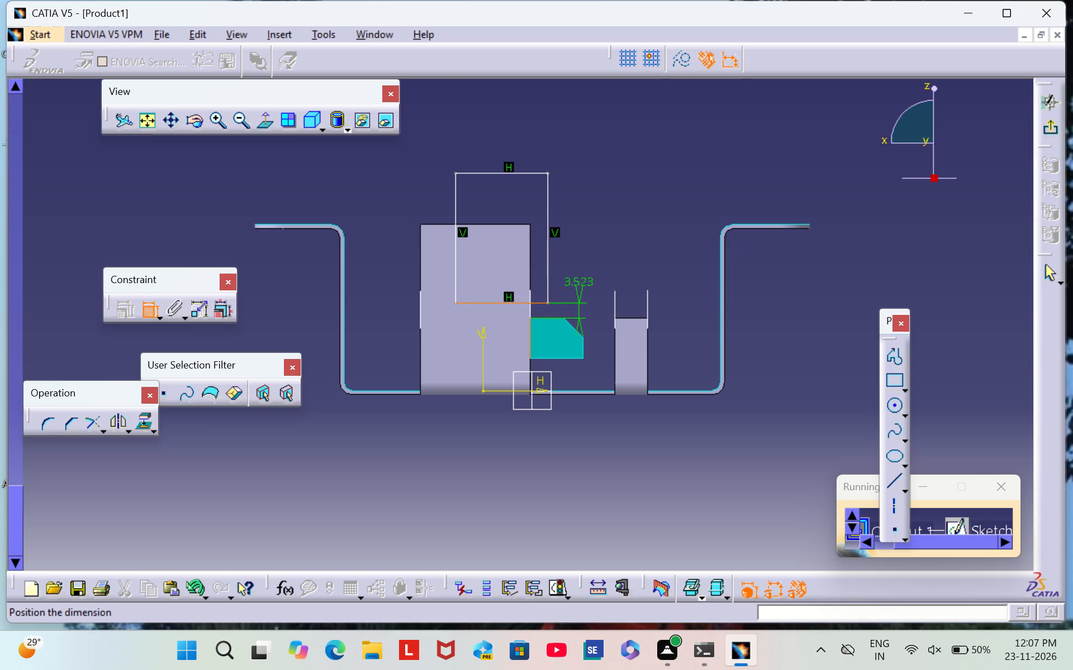
right_click(579, 283)
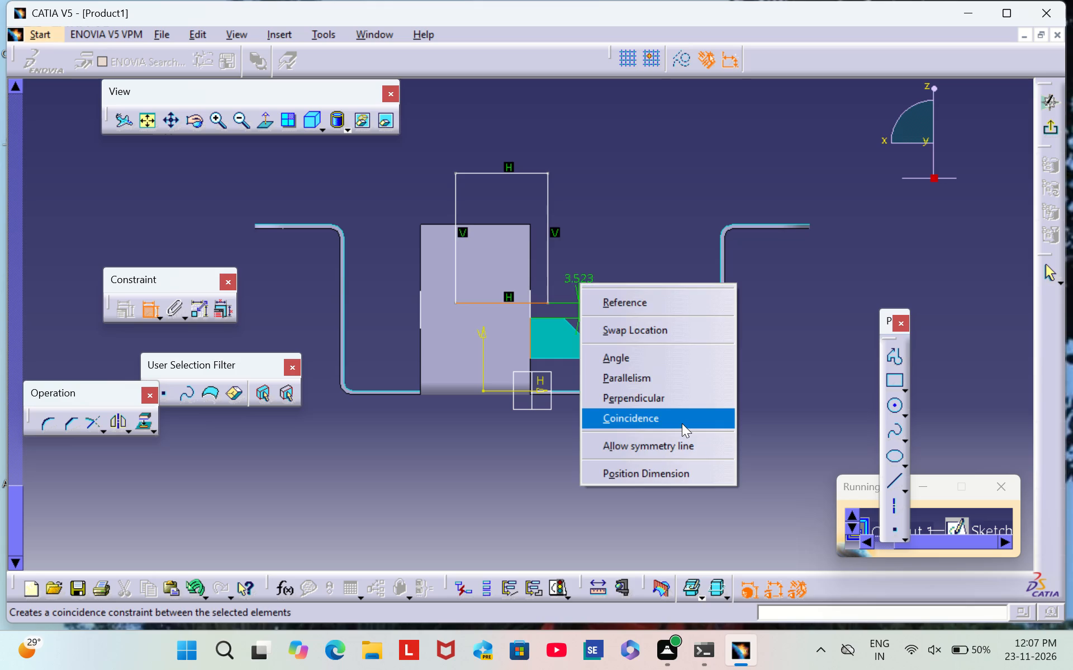
left_click(682, 423)
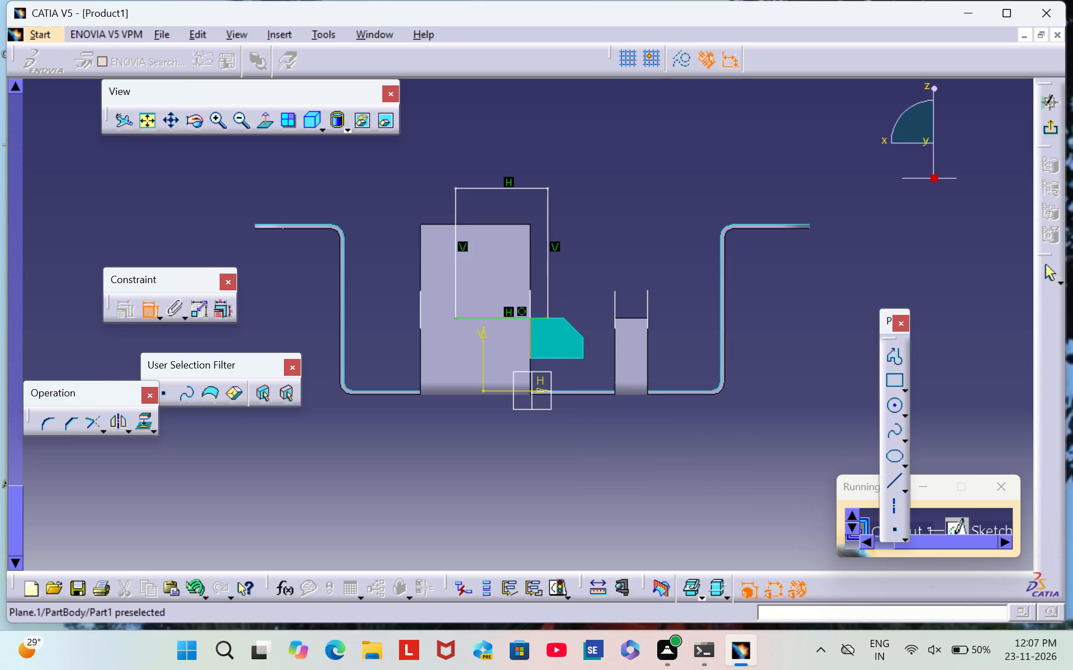
Make the rectangle's outer vertical edge coincident with the wide wall's side edge next to the chamfered tab.
left_click(528, 240)
left_click(548, 231)
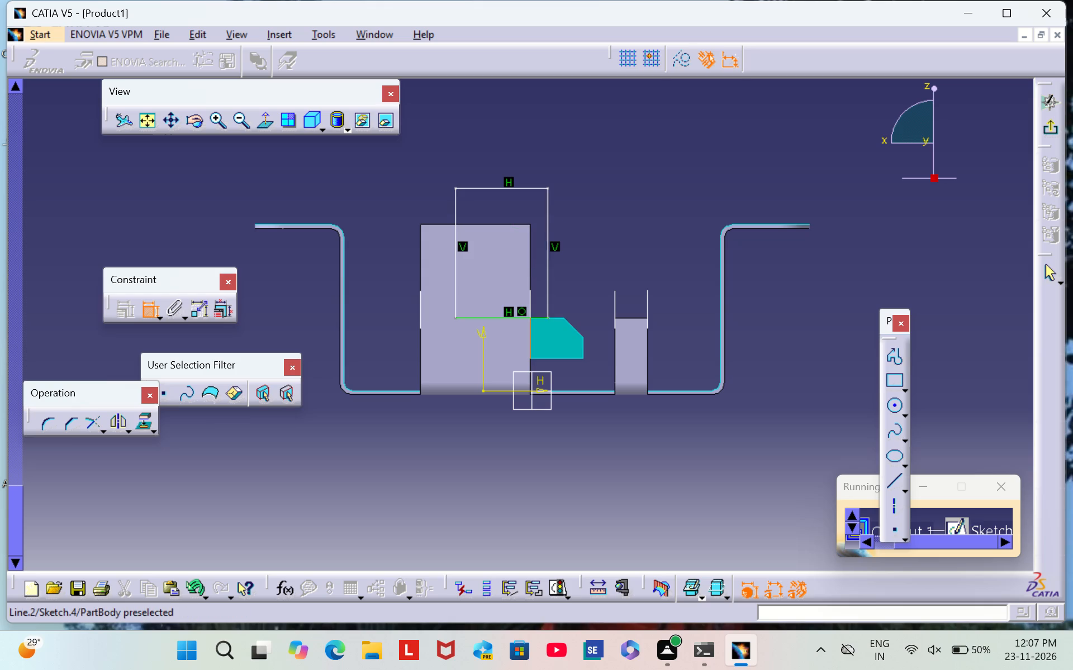
right_click(596, 196)
left_click(682, 333)
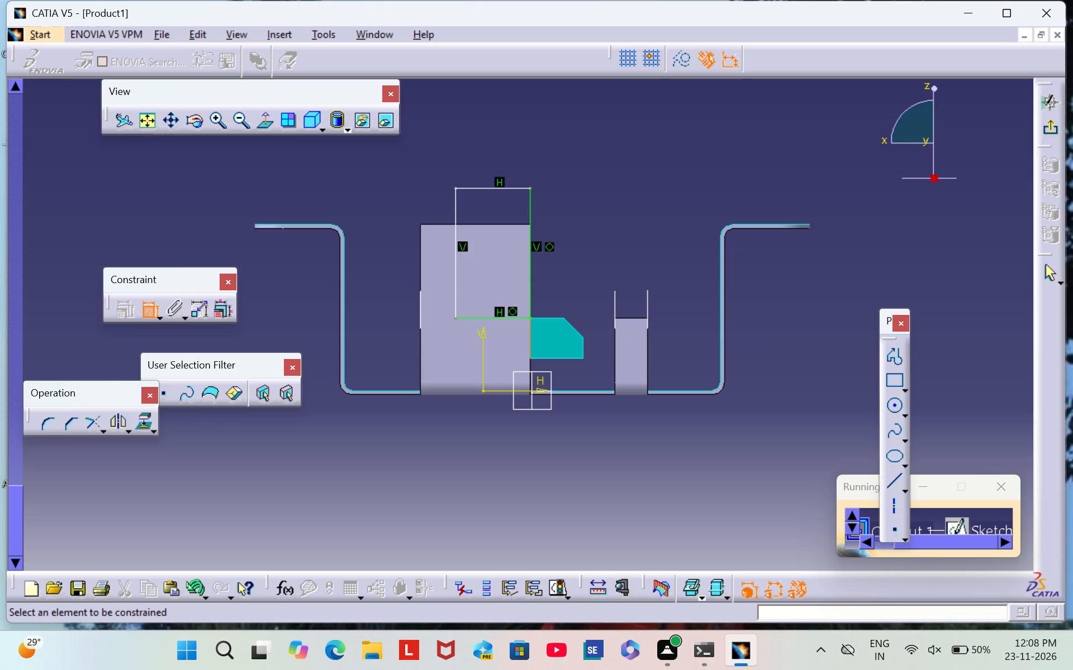
Dimension the rectangle's inner vertical edge 19 mm from the wide wall's opposite side edge.
left_click(422, 260)
left_click(456, 204)
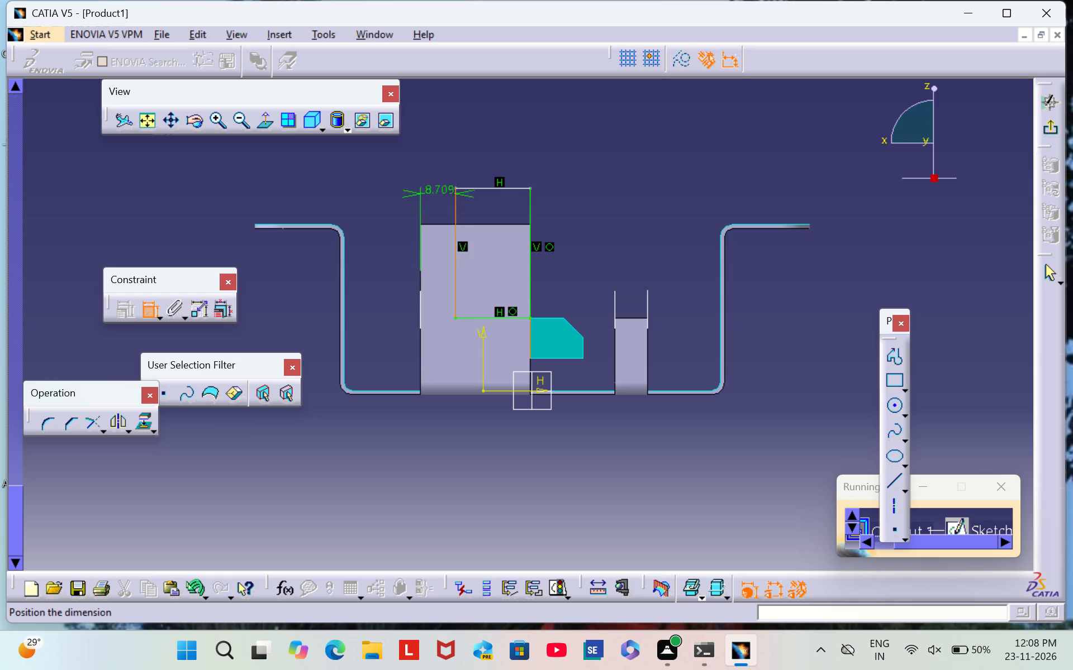
left_click(369, 171)
double_click(374, 165)
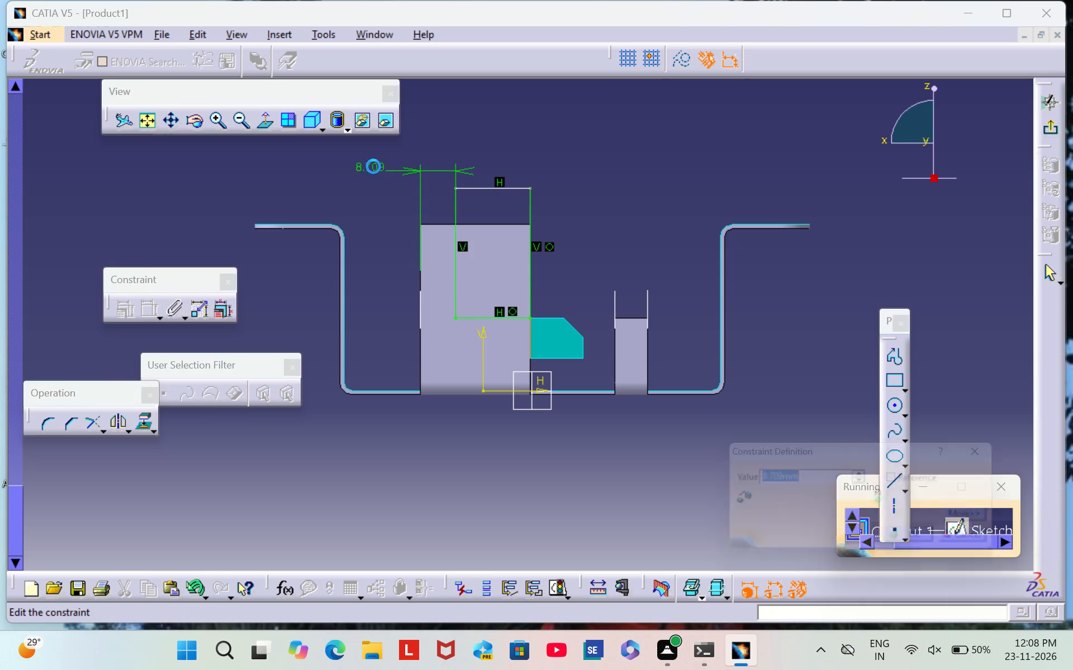
key("BackSpace")
type("19")
key("Return")
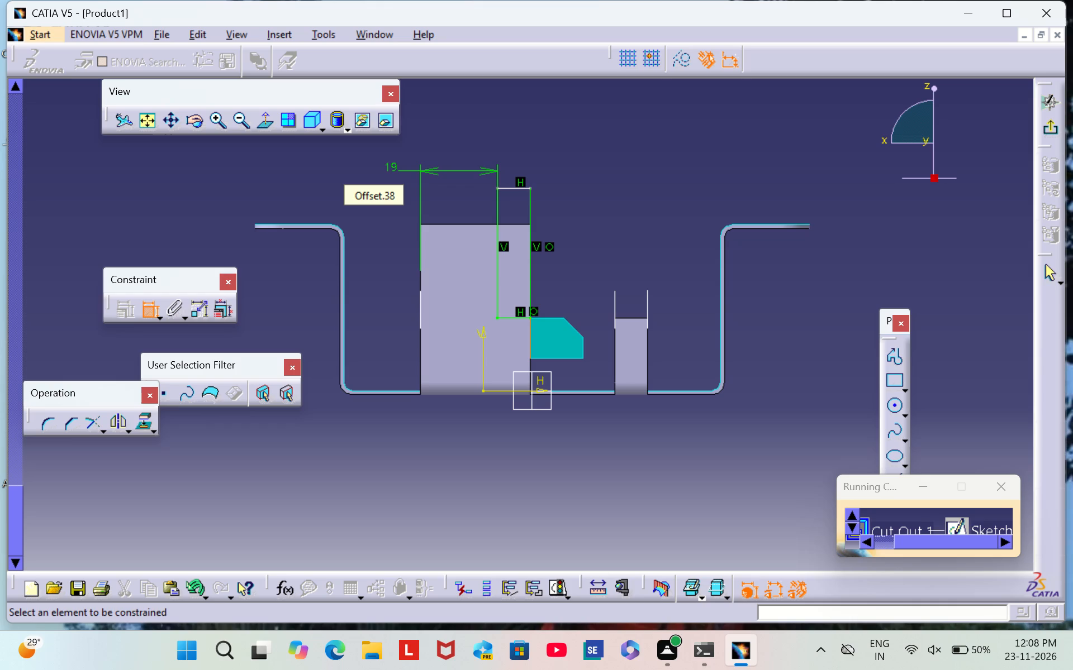
Make the rectangle's upper edge coincident with the wide wall's end edge.
left_click(511, 188)
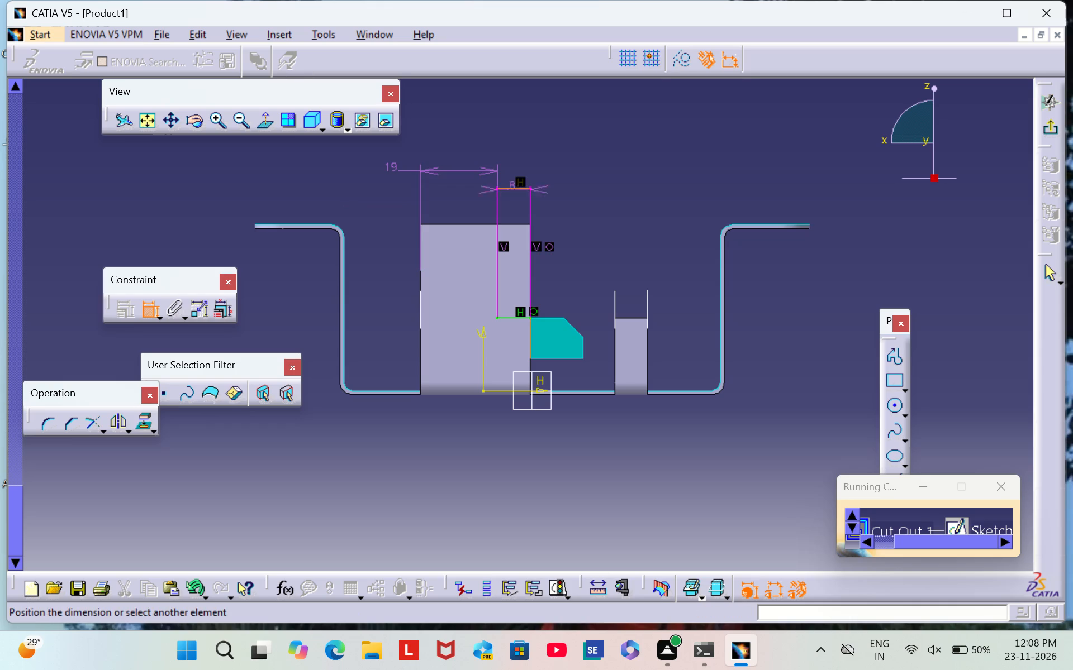
left_click(509, 223)
right_click(549, 207)
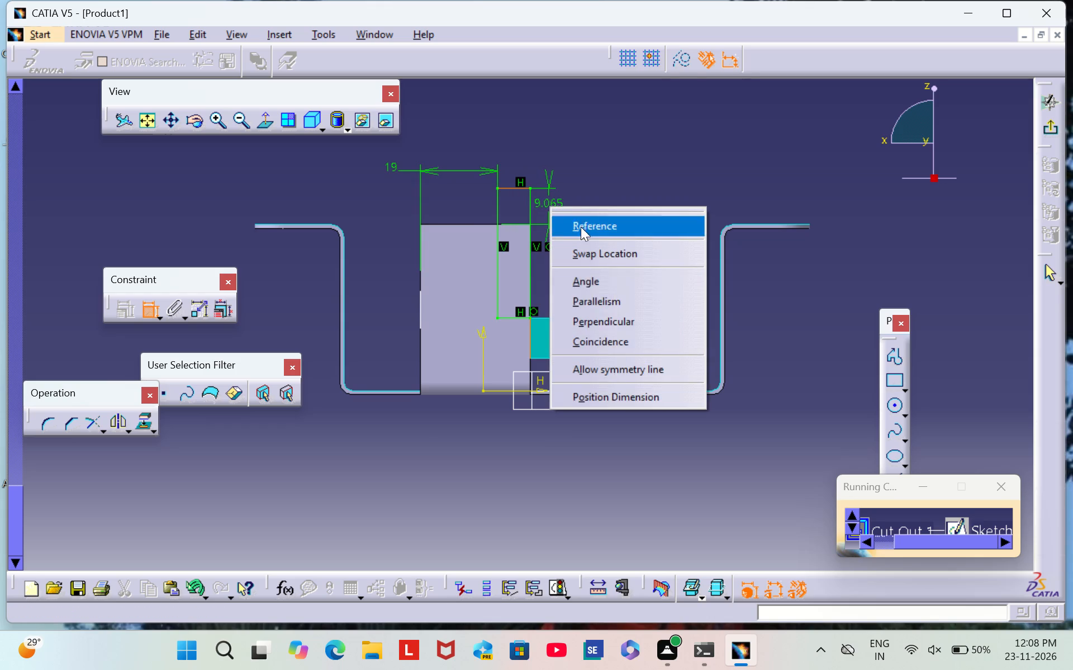
left_click(602, 342)
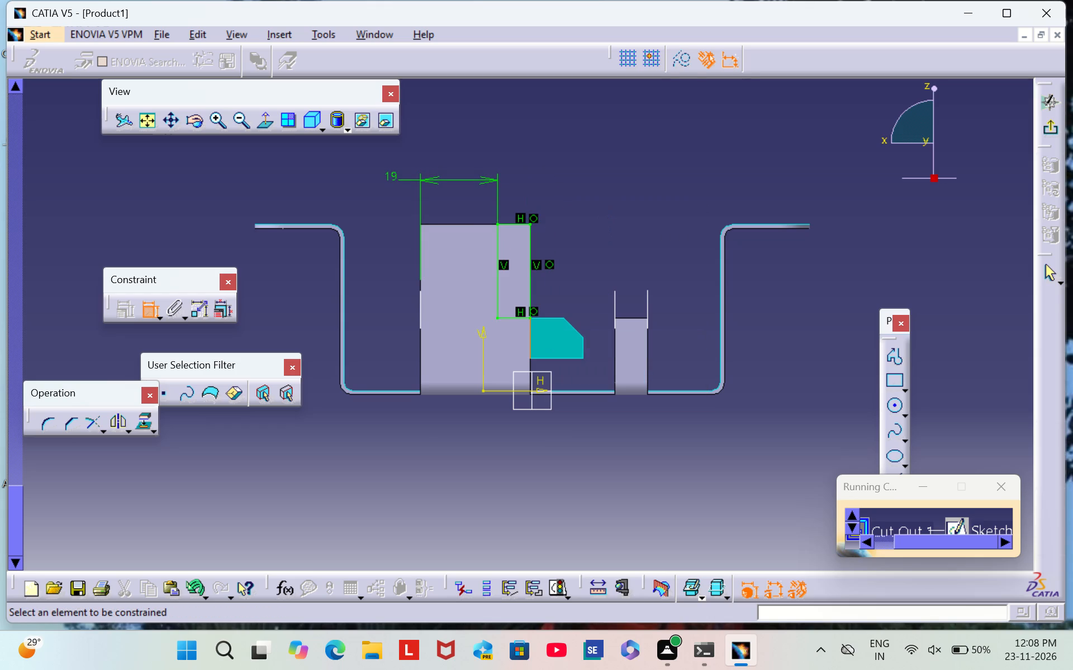
Exit the sketch and create the sheetmetal standard cutout from the rectangle with the end limit Up to next.
left_click(1050, 124)
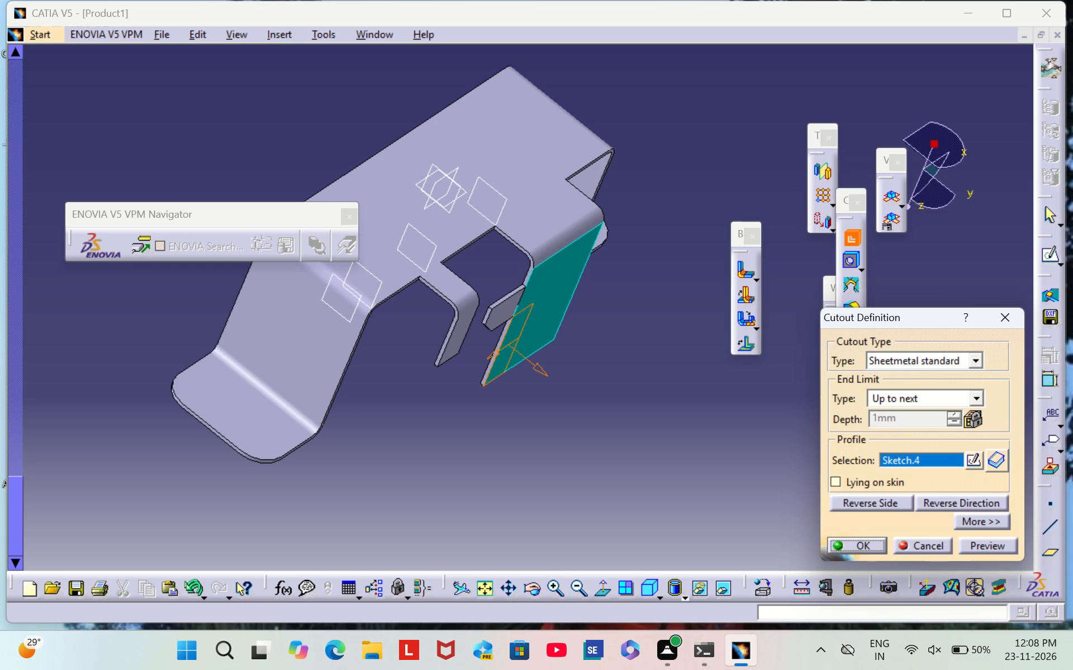
left_click(967, 546)
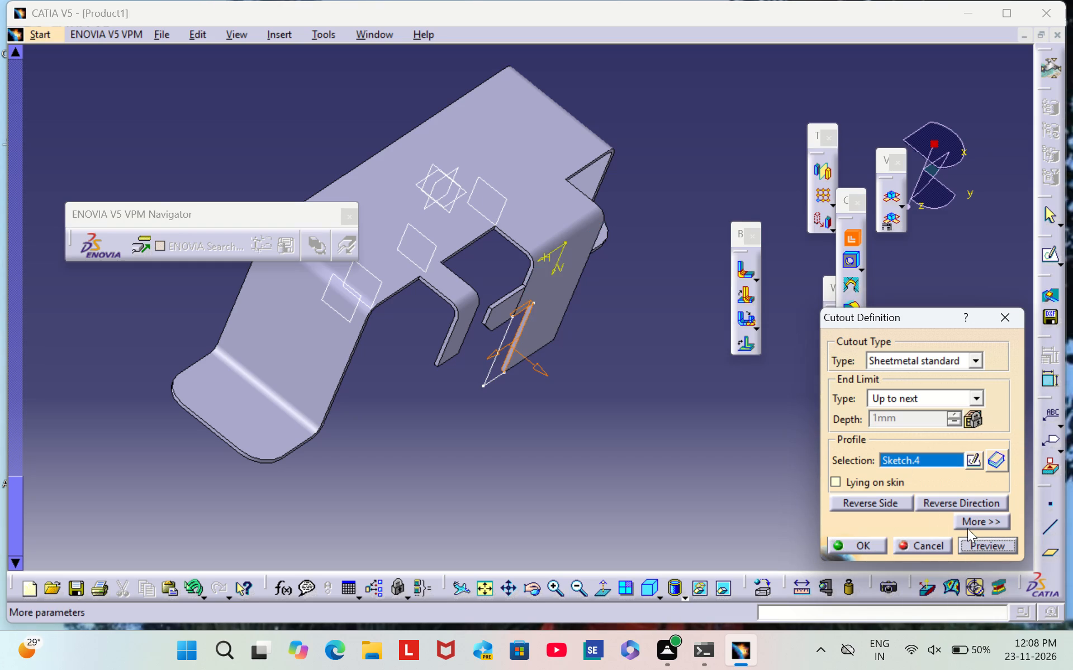
left_click(870, 543)
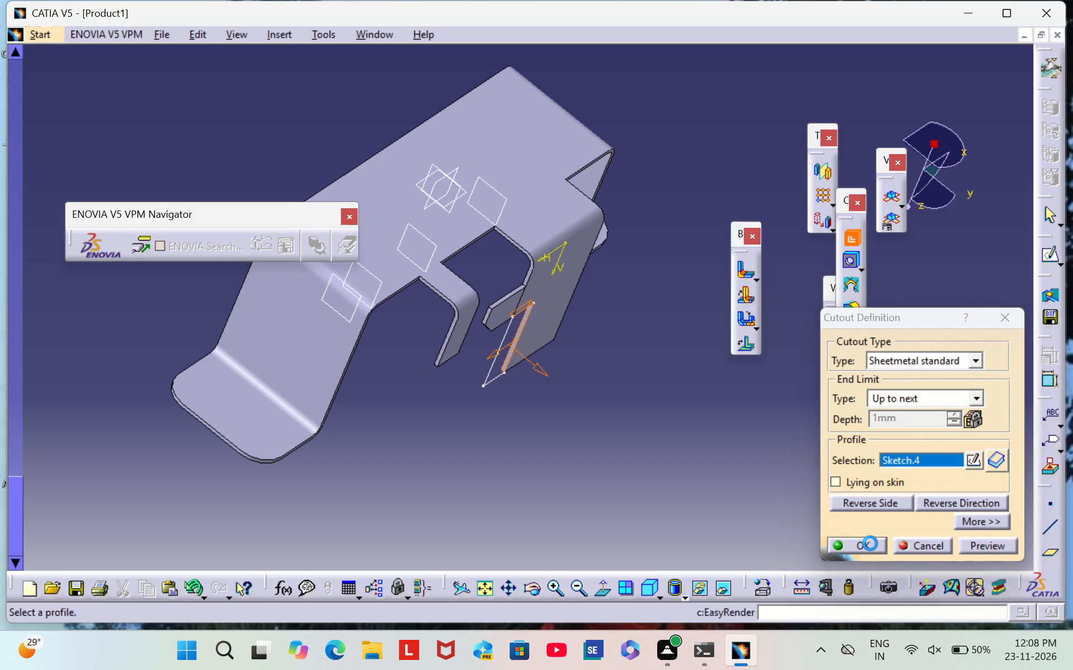
Examine the bracket and the cutout in the wide wall from several angles.
left_click(678, 350)
scroll(657, 321, "down", 1)
middle_click_drag(657, 320, 578, 216)
right_click_drag(651, 314, 578, 216)
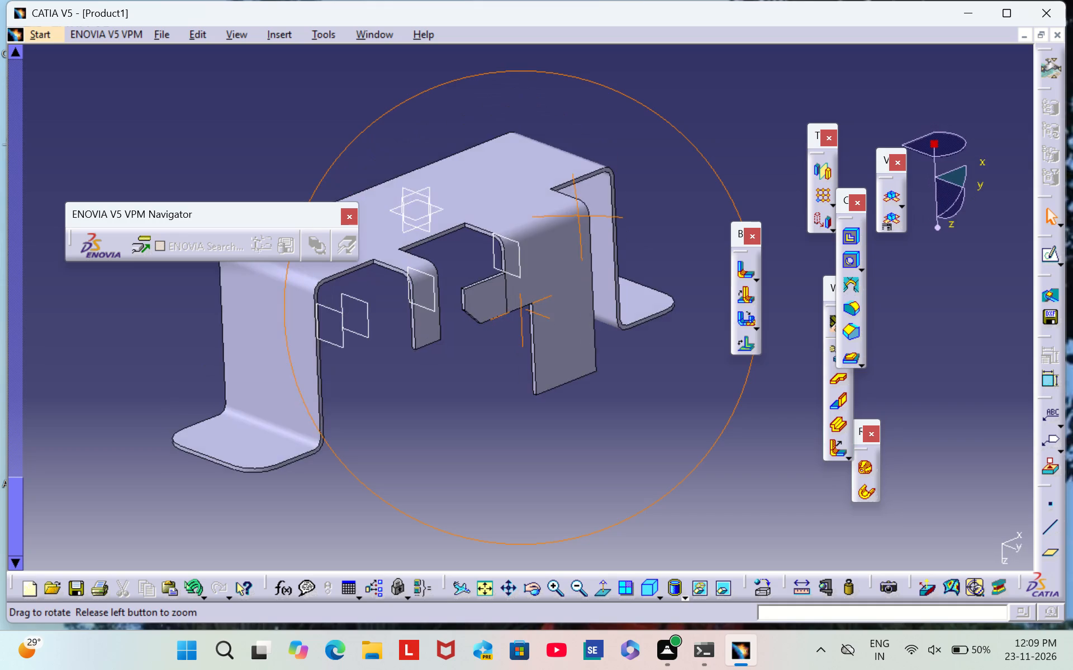
right_click_drag(578, 216, 580, 223)
middle_click_drag(578, 216, 627, 296)
scroll(264, 367, "down", 2)
middle_click_drag(263, 366, 263, 366)
right_click_drag(263, 366, 368, 381)
middle_click_drag(263, 366, 368, 381)
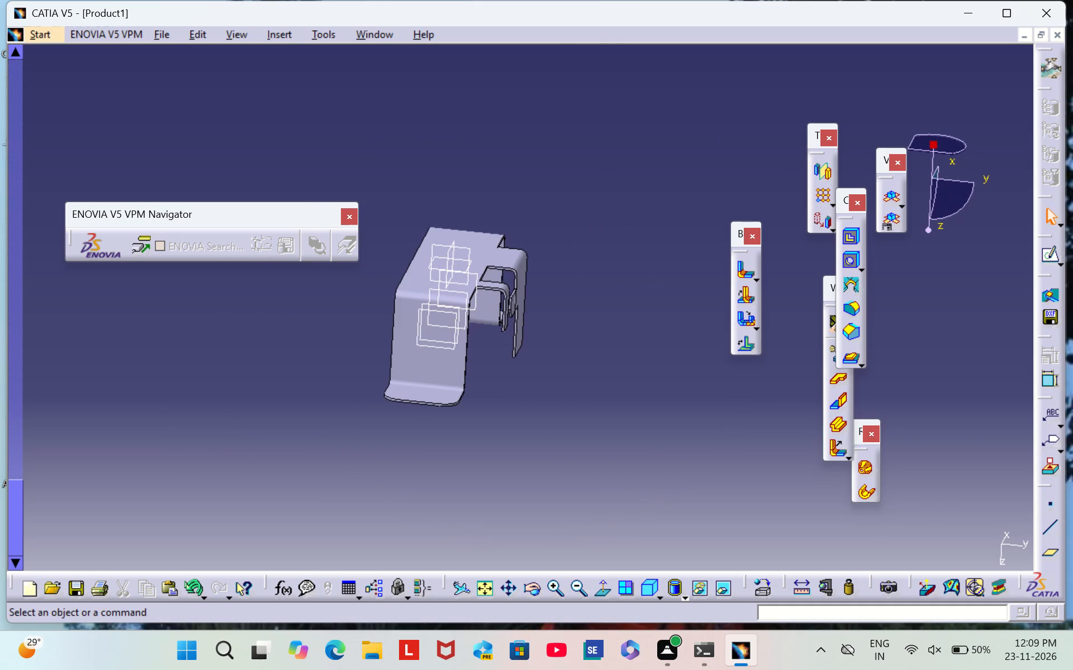
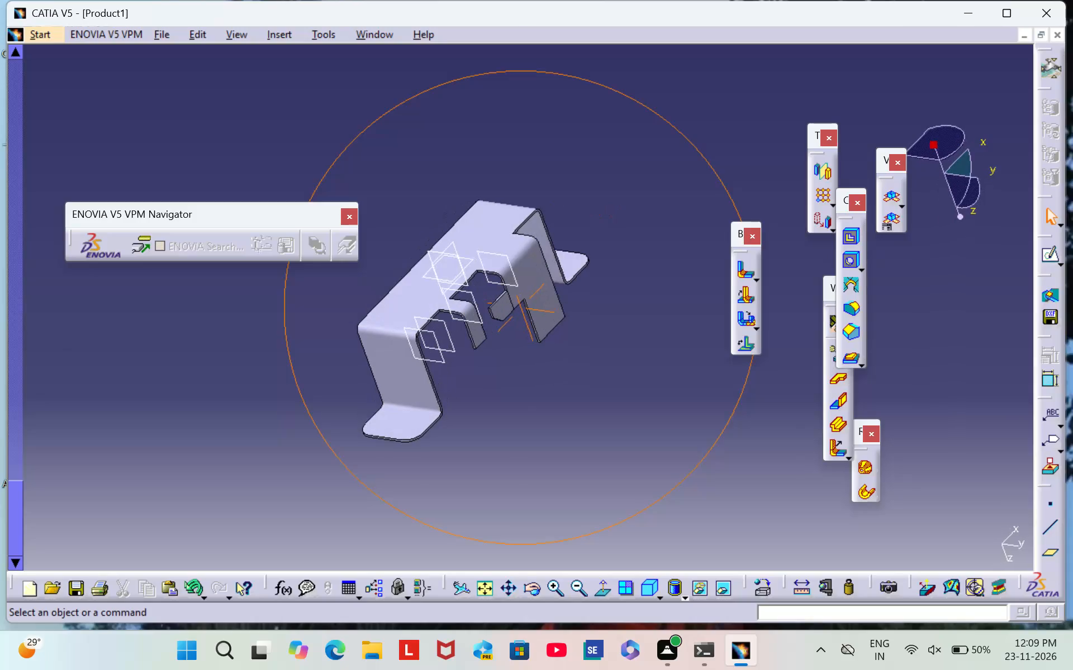
Examine the bracket and the wide wall with the corner cutout from several angles.
scroll(655, 242, "down", 1)
middle_click_drag(655, 242, 416, 363)
right_click_drag(655, 242, 416, 363)
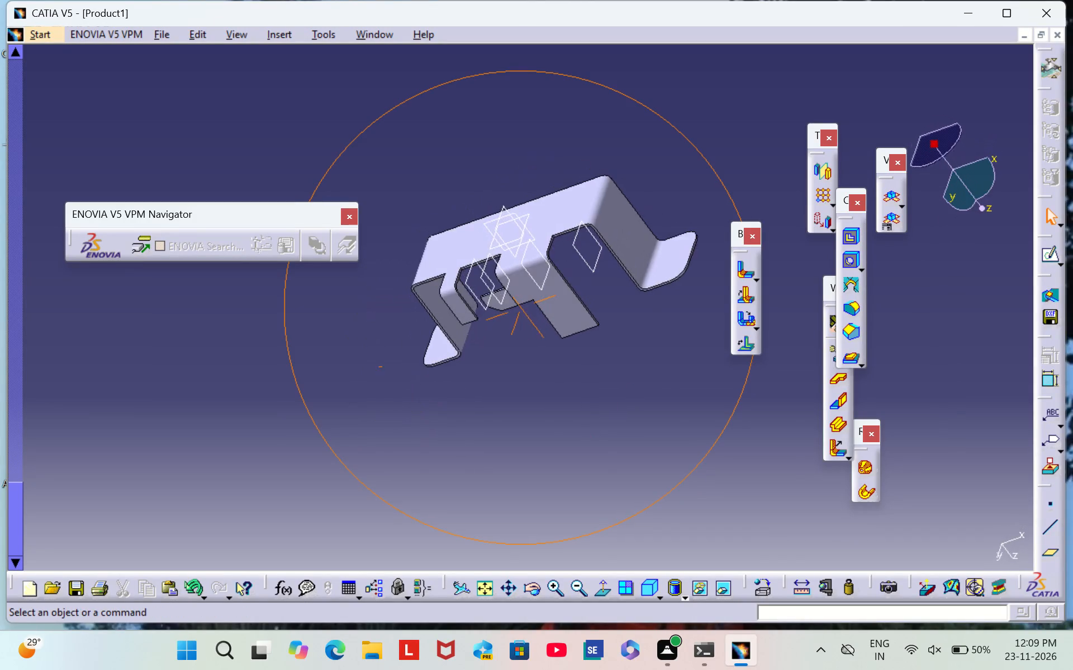
right_click_drag(416, 363, 411, 352)
middle_click_drag(416, 363, 411, 352)
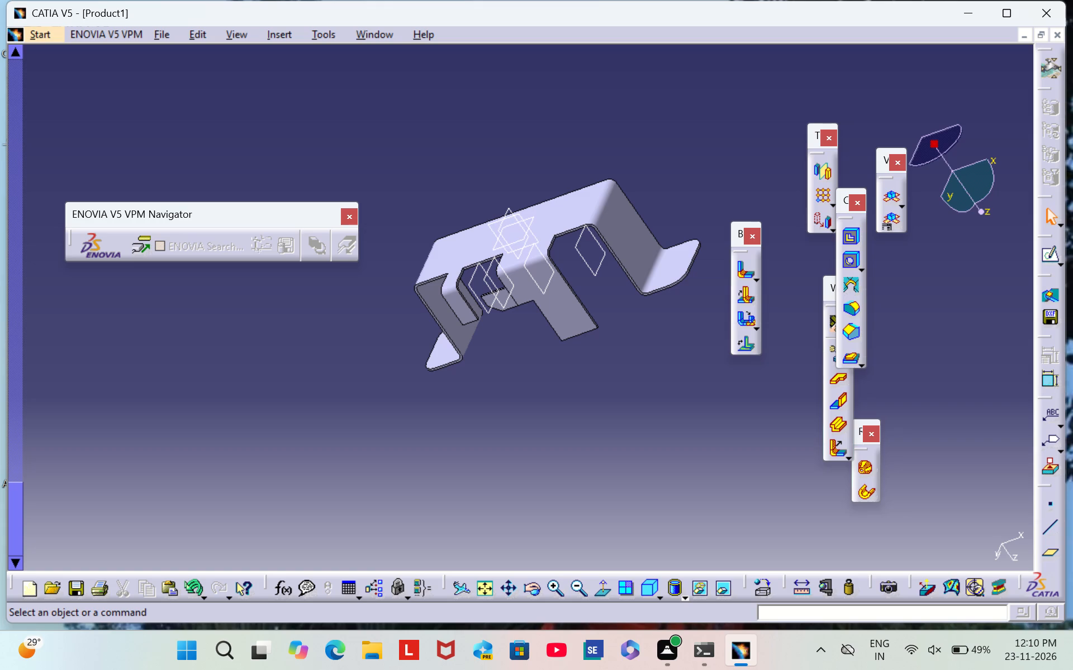
scroll(711, 172, "down", 2)
middle_click_drag(711, 171, 491, 286)
right_click_drag(710, 170, 491, 286)
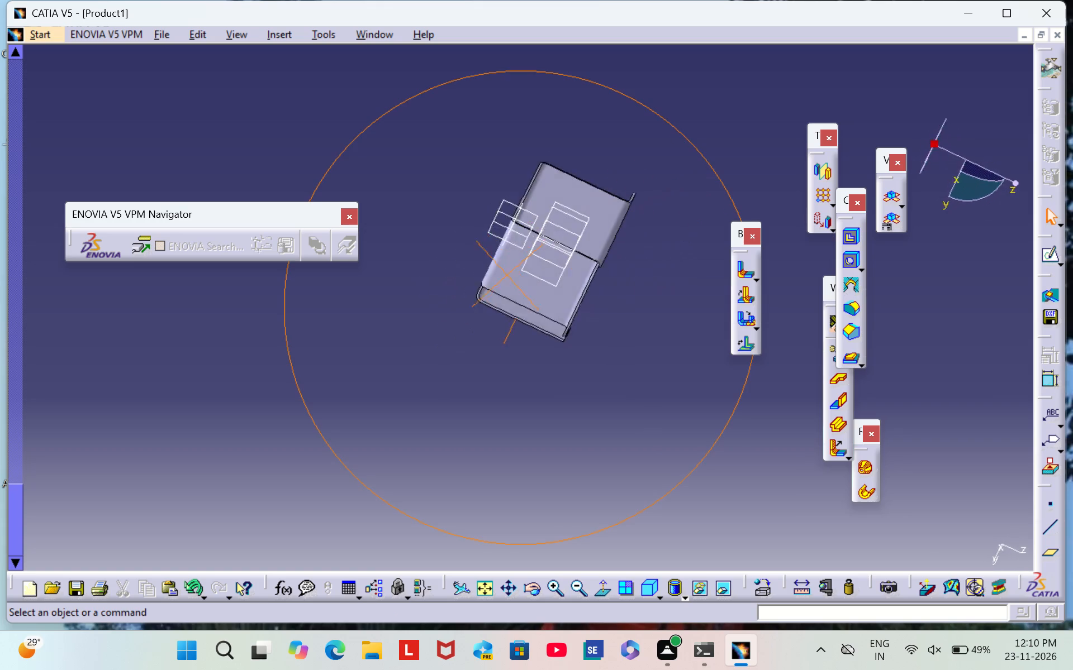
right_click_drag(491, 286, 456, 430)
middle_click_drag(491, 286, 456, 430)
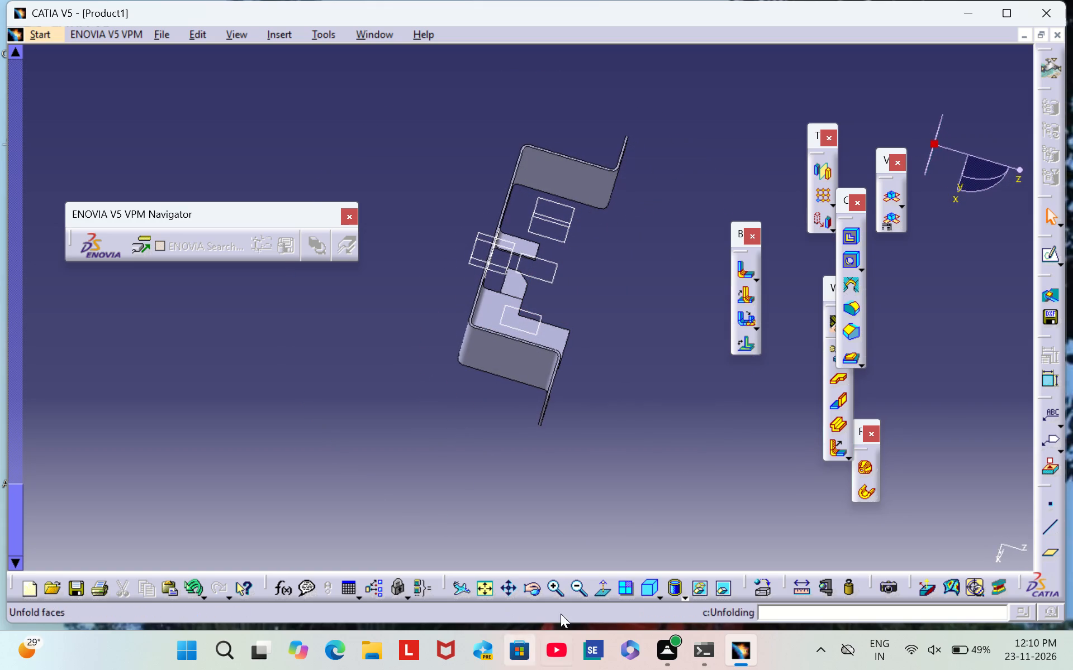
triple_click(552, 592)
triple_click(552, 592)
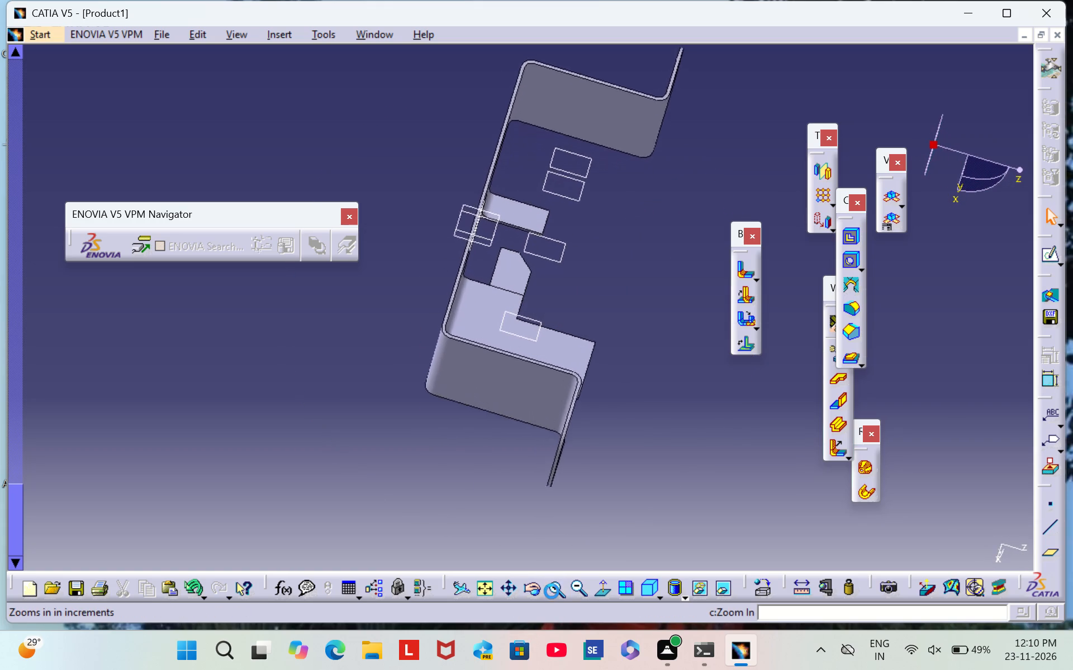
middle_click_drag(623, 463, 588, 385)
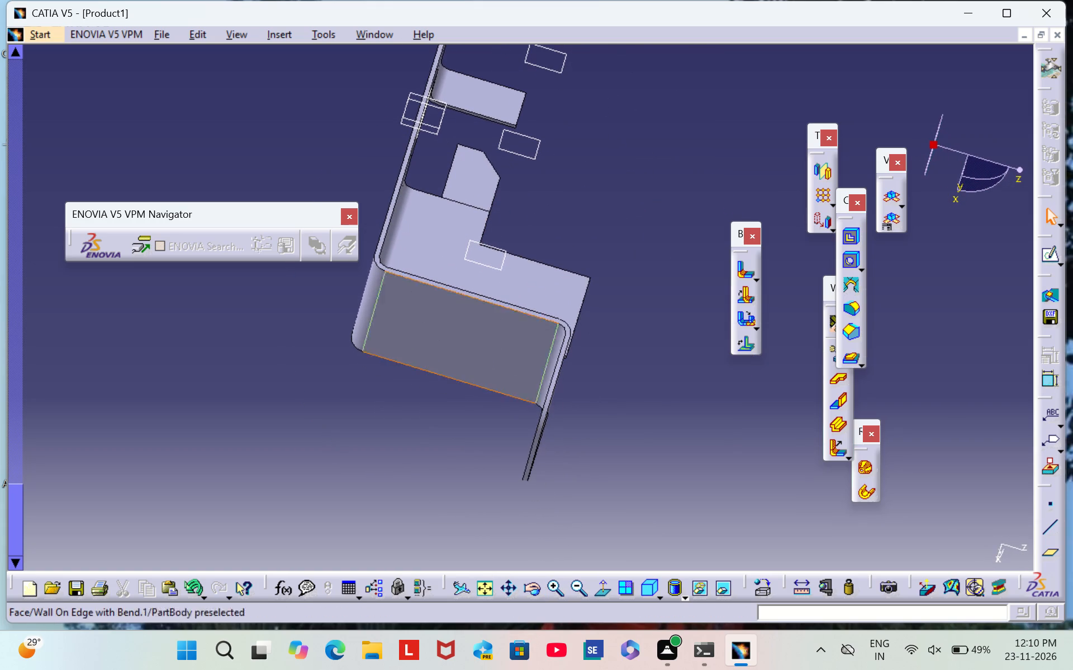
middle_click_drag(624, 142, 597, 203)
scroll(624, 142, "down", 1)
right_click_drag(624, 142, 597, 203)
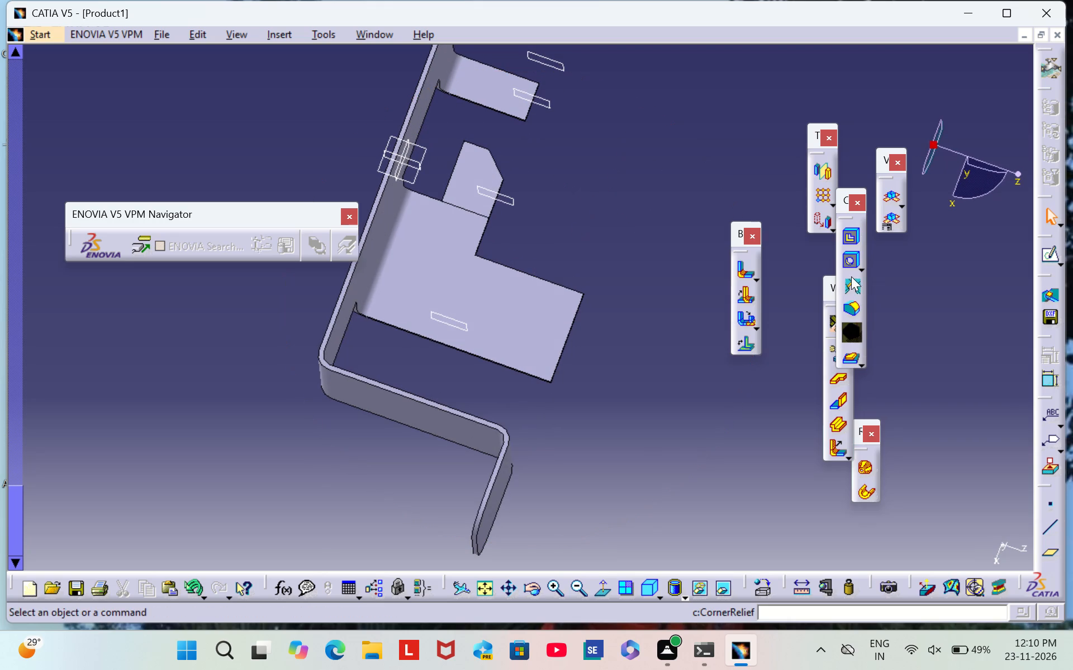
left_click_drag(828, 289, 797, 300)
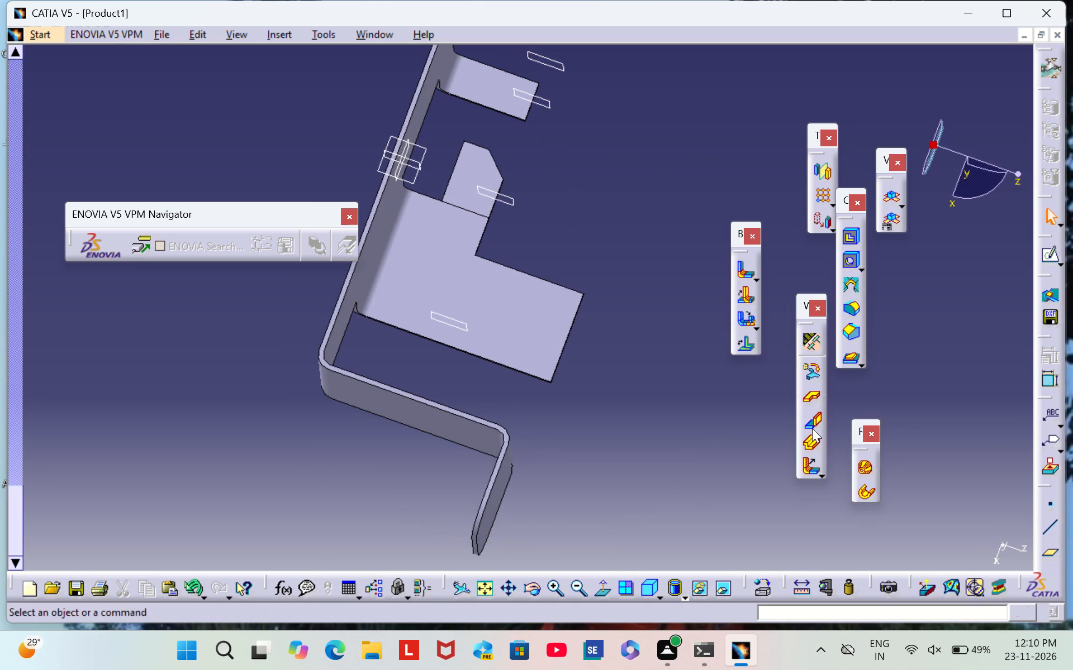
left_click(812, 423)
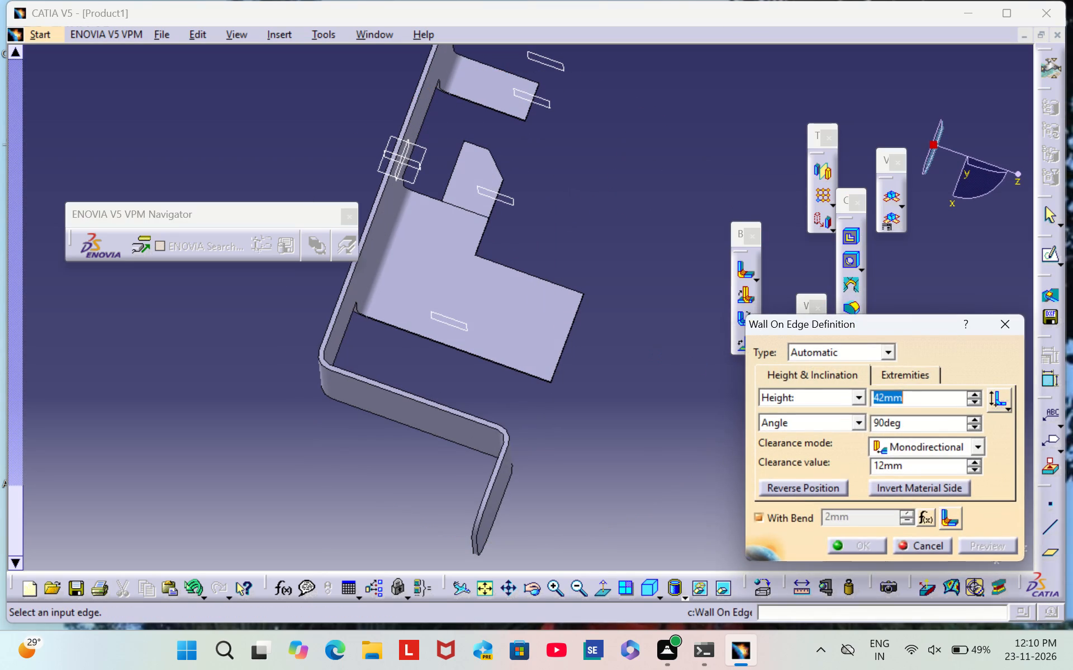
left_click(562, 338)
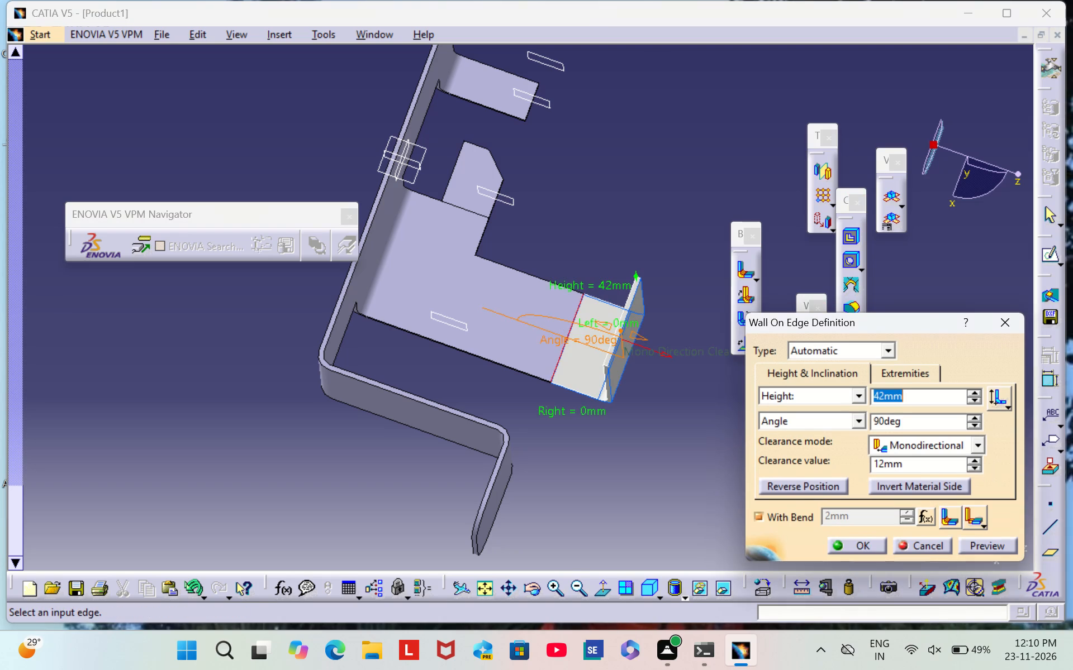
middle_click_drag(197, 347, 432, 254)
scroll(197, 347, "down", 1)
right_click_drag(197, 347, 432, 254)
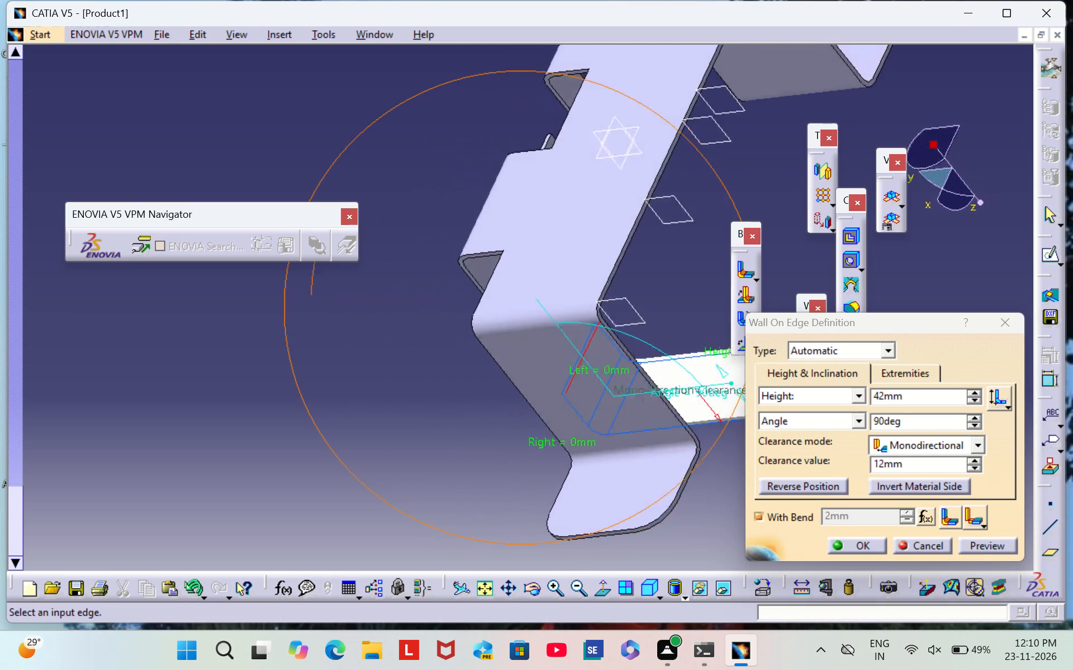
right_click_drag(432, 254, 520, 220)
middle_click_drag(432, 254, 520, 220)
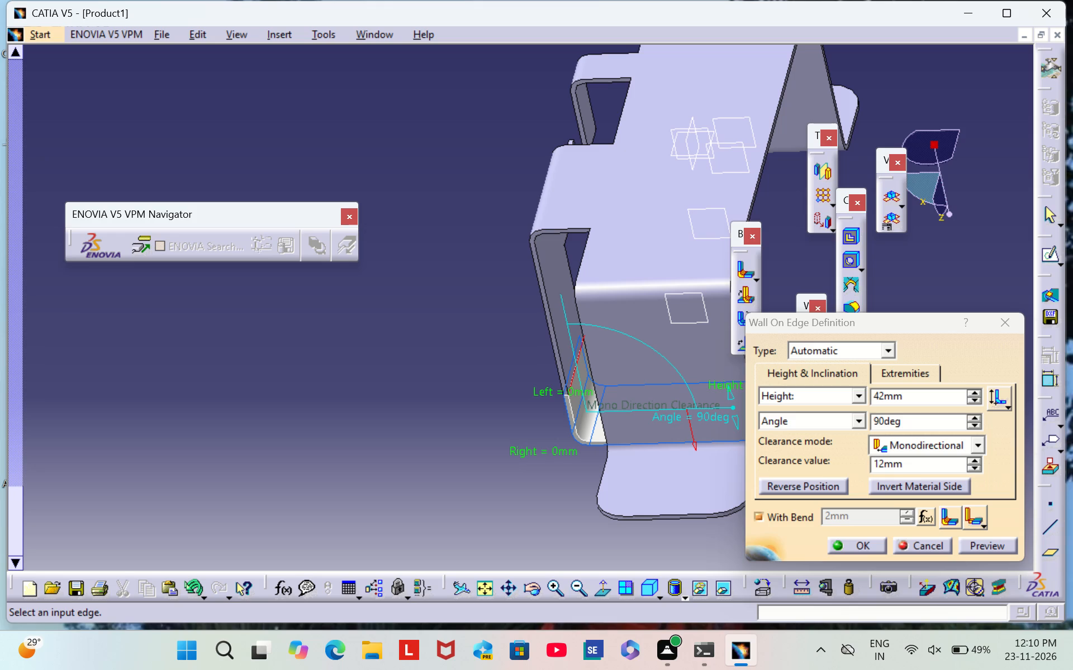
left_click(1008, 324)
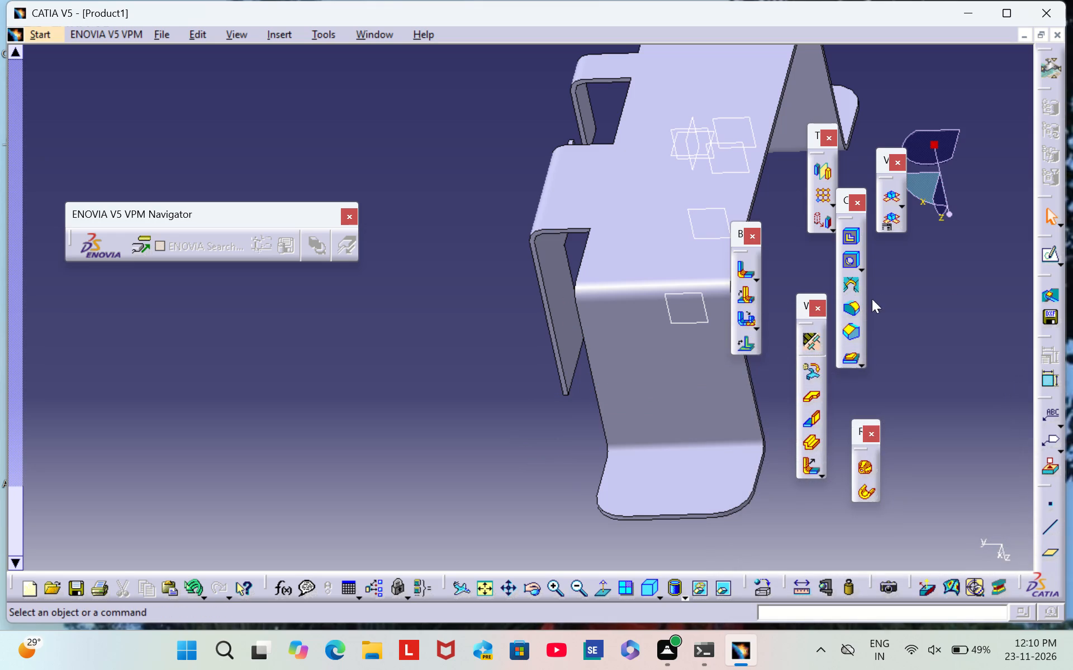
Create a 30 mm high wall with bend at 90° on the wide wall's remaining end edge, inverting the material side and keeping the 12 mm monodirectional clearance.
left_click(810, 424)
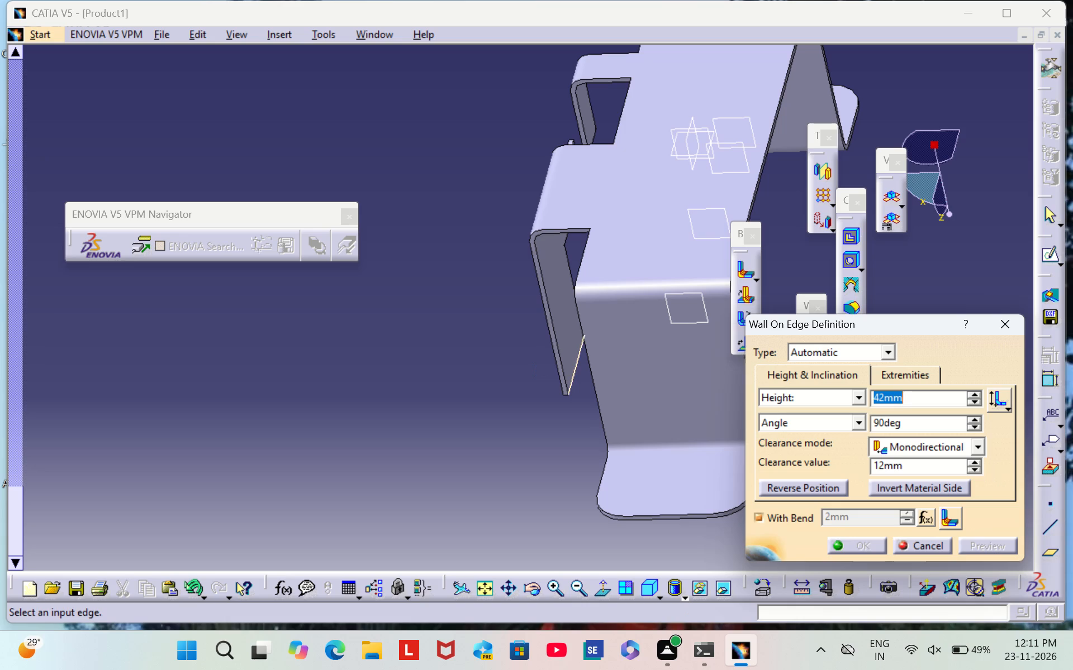
left_click(574, 373)
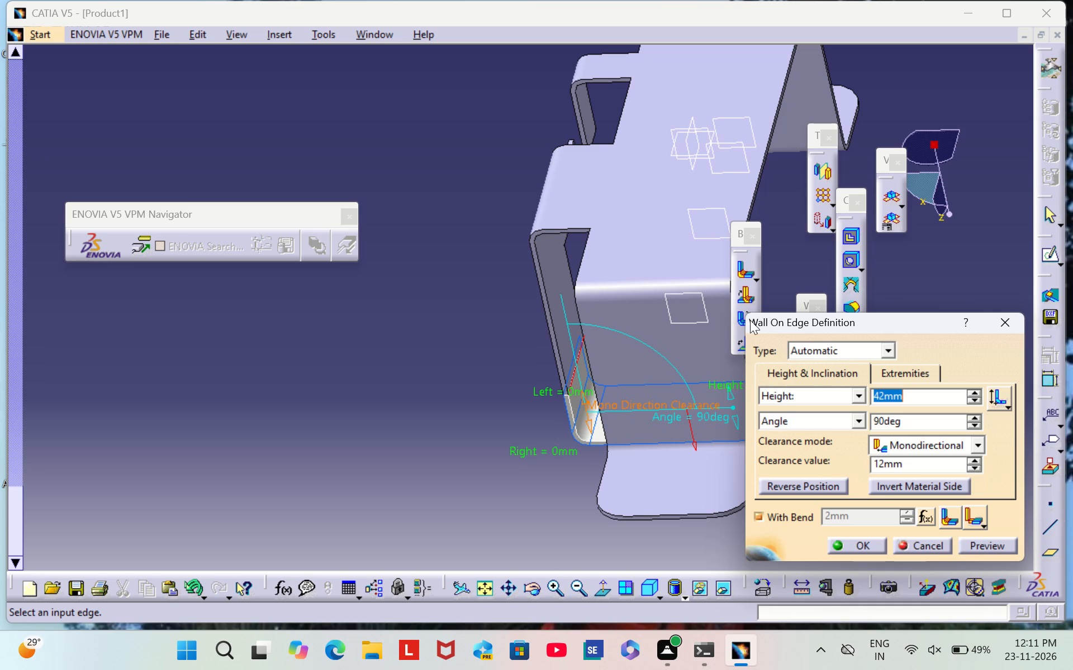
left_click(930, 485)
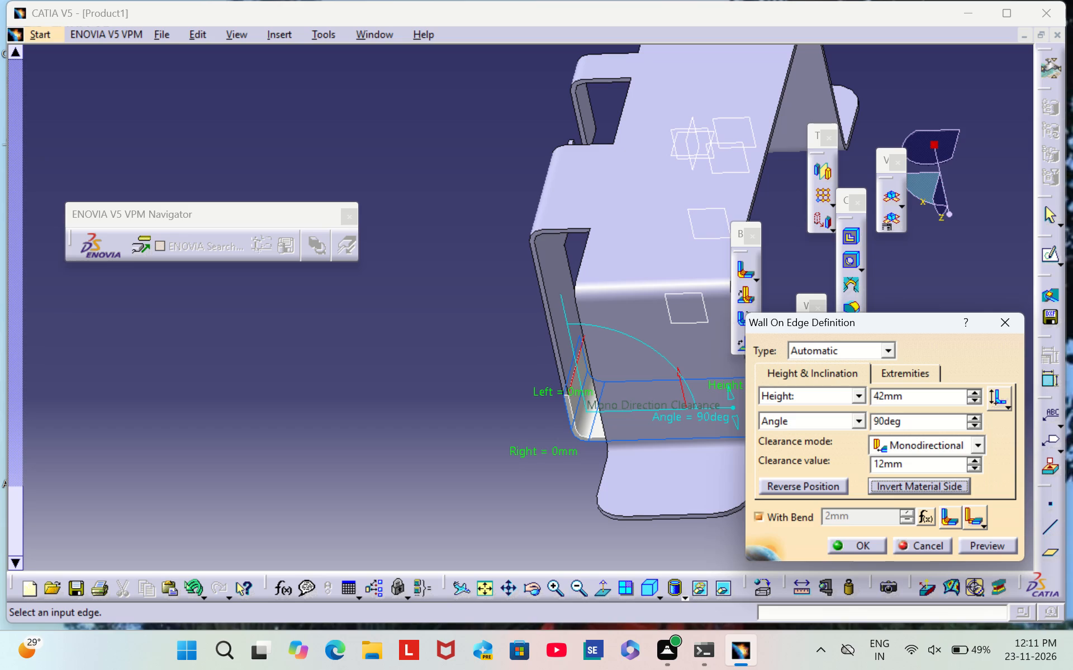
left_click(915, 394)
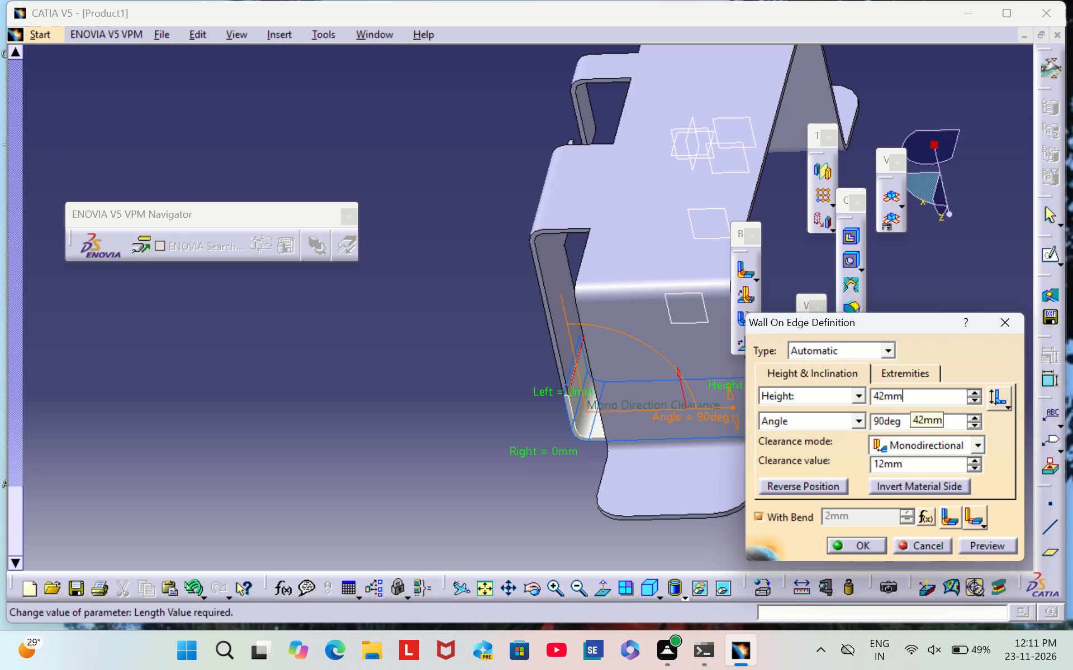
key("BackSpace")
key("BackSpace")
key("BackSpace")
key("BackSpace")
key("BackSpace")
key("BackSpace")
key("BackSpace")
key("BackSpace")
key("BackSpace")
key("BackSpace")
key("BackSpace")
key("BackSpace")
key("BackSpace")
key("BackSpace")
key("BackSpace")
key("BackSpace")
key("BackSpace")
key("BackSpace")
key("BackSpace")
key("BackSpace")
type("30")
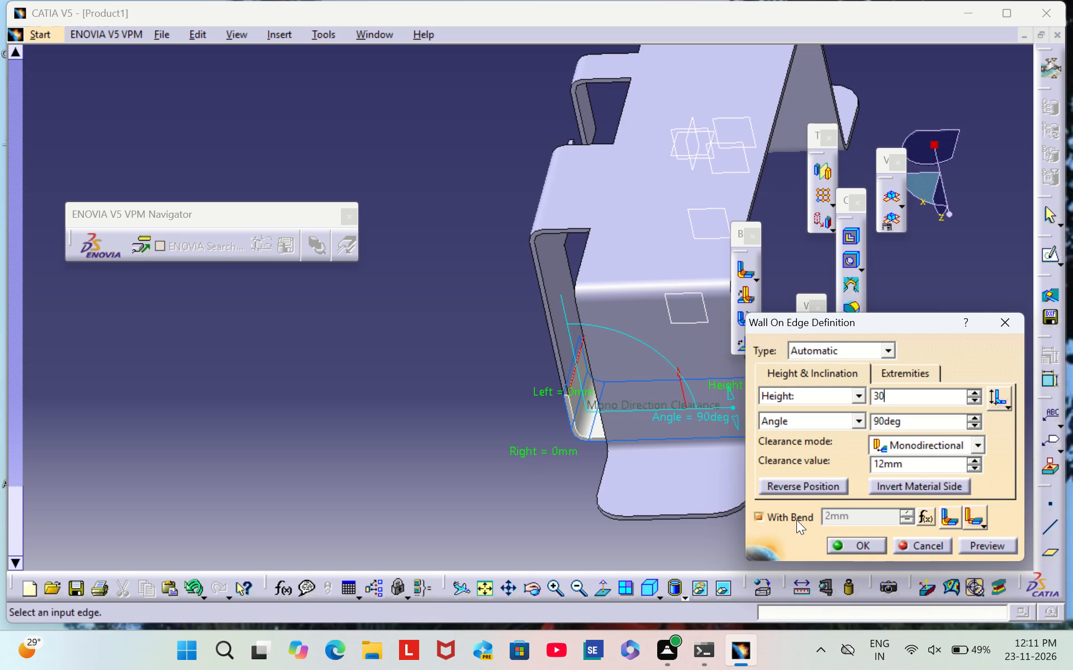
left_click(985, 520)
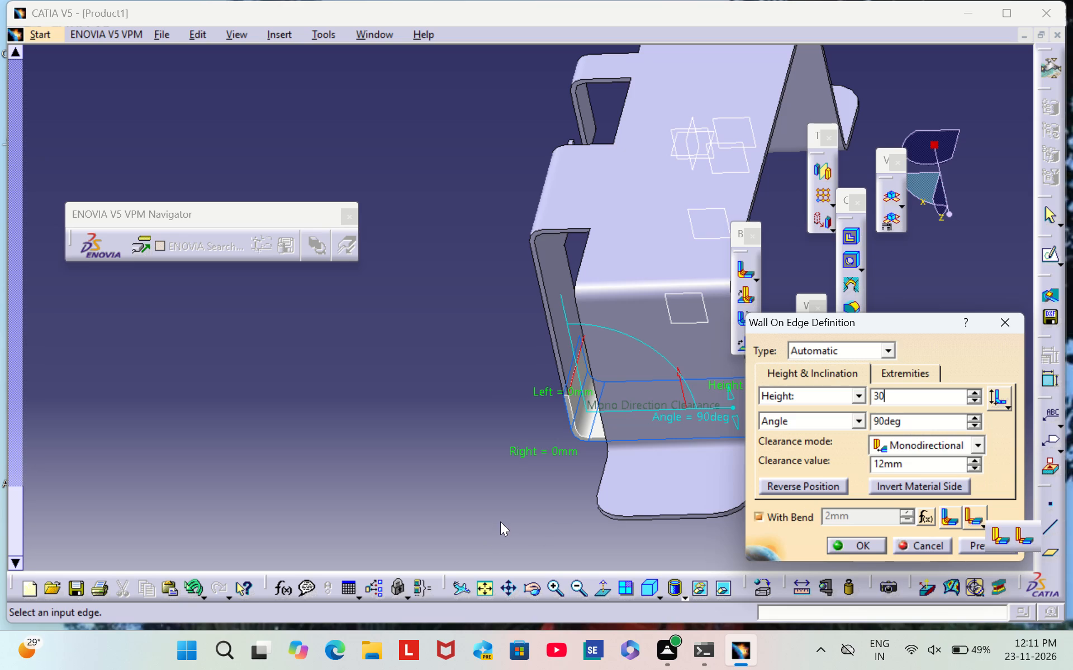
scroll(505, 519, "down", 1)
middle_click_drag(505, 518, 562, 431)
right_click_drag(510, 509, 562, 431)
middle_click_drag(530, 519, 543, 453)
scroll(531, 511, "down", 1)
right_click_drag(531, 507, 543, 453)
middle_click_drag(543, 453, 554, 476)
right_click_drag(543, 453, 554, 476)
left_click(856, 548)
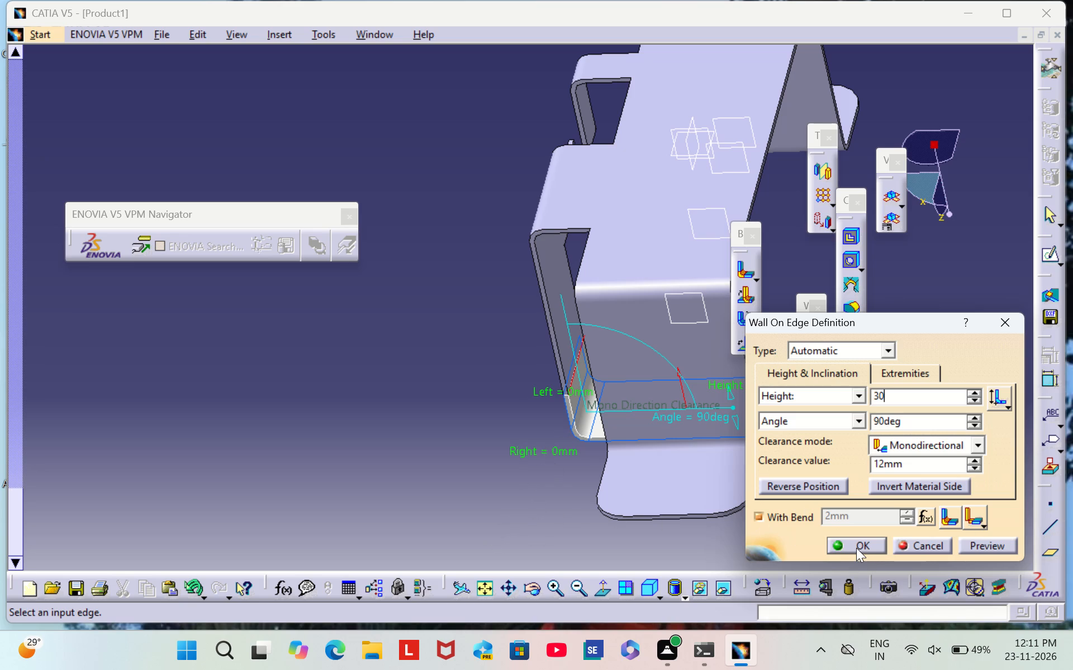
left_click(857, 546)
left_click(939, 358)
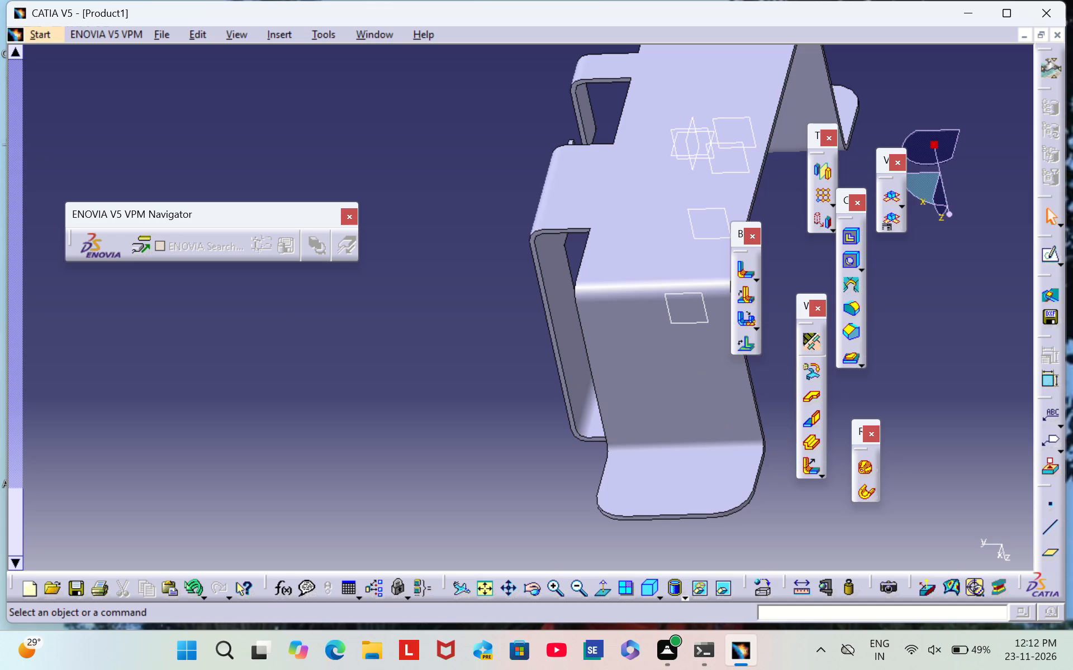
Examine the new bent wall and the rest of the bracket from several angles.
scroll(521, 497, "down", 2)
middle_click_drag(521, 497, 637, 310)
right_click_drag(521, 496, 637, 310)
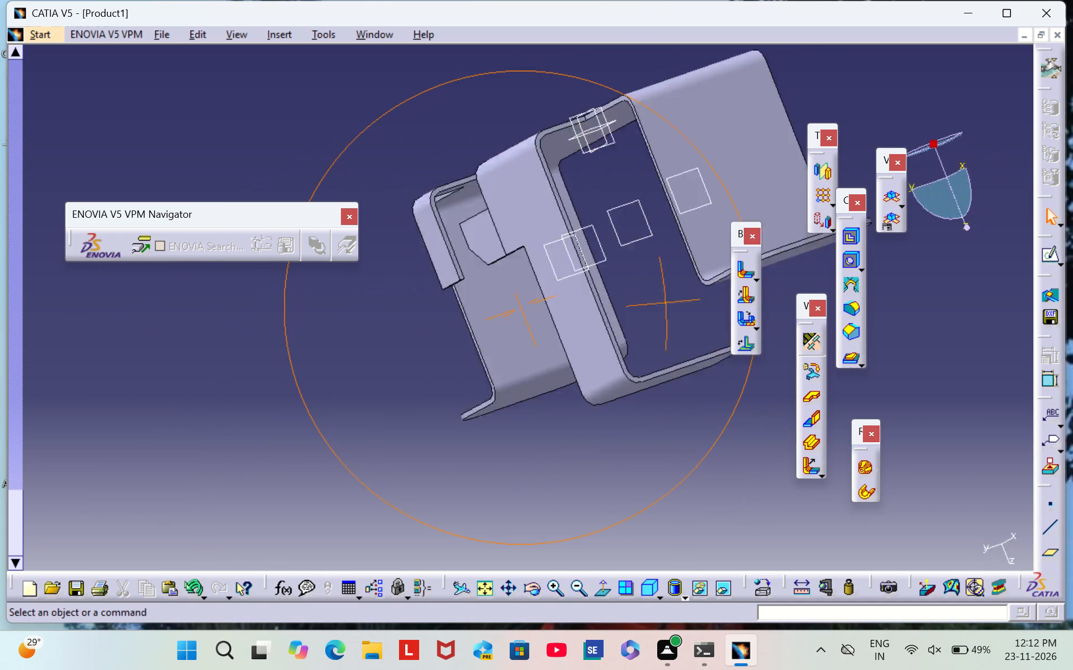
middle_click_drag(637, 310, 392, 386)
right_click_drag(637, 310, 392, 386)
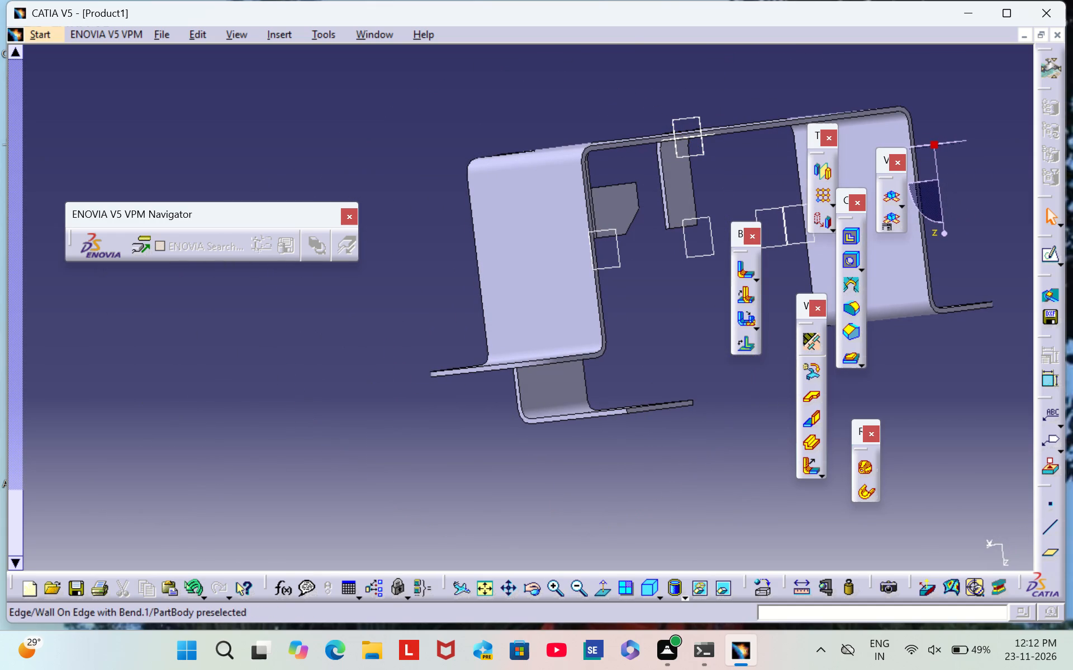
middle_click_drag(512, 117, 381, 312)
scroll(512, 117, "down", 1)
right_click_drag(512, 116, 381, 312)
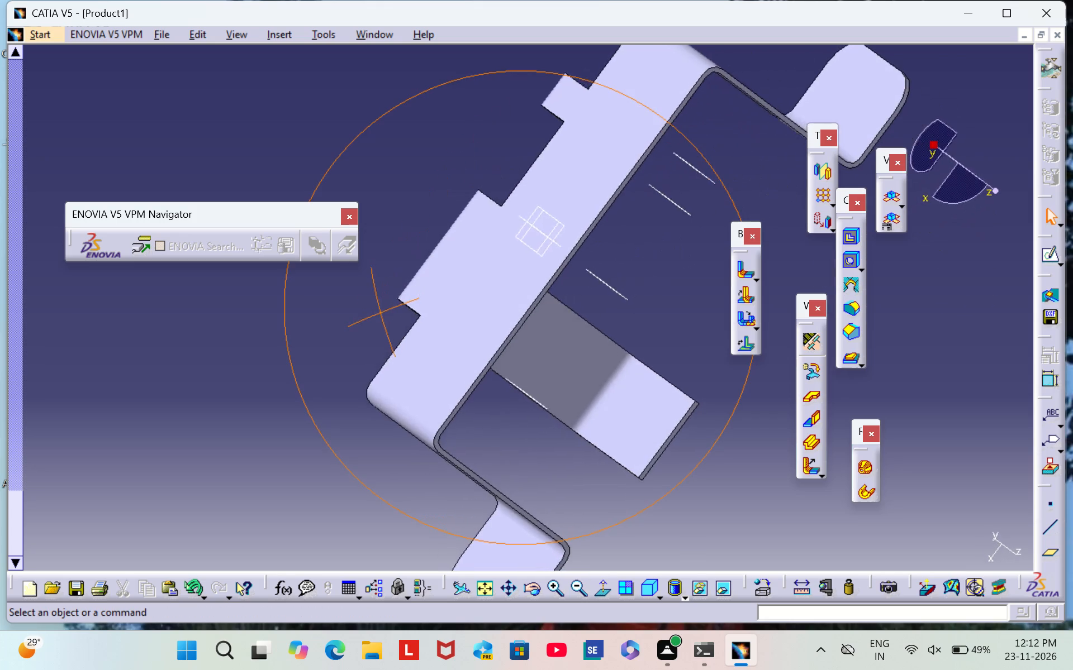
right_click_drag(381, 312, 626, 250)
middle_click_drag(381, 312, 626, 250)
right_click_drag(419, 310, 435, 318)
scroll(431, 316, "down", 1)
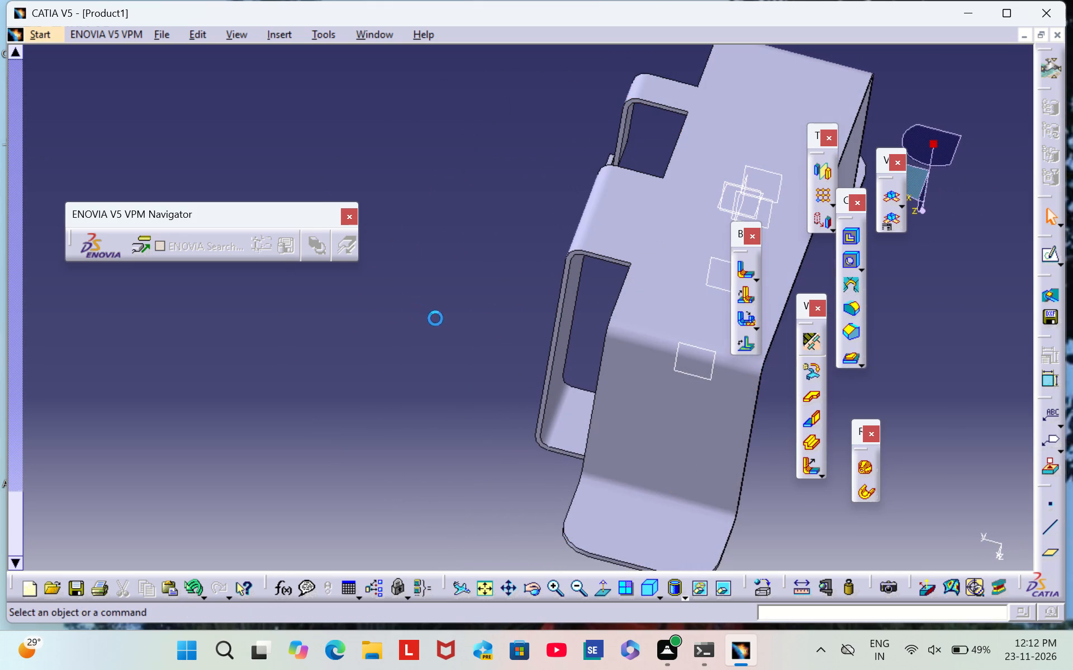
right_click_drag(435, 318, 225, 337)
middle_click_drag(438, 320, 225, 337)
middle_click_drag(229, 337, 229, 337)
scroll(229, 337, "down", 1)
right_click_drag(229, 337, 305, 343)
scroll(229, 337, "down", 1)
middle_click_drag(229, 337, 305, 343)
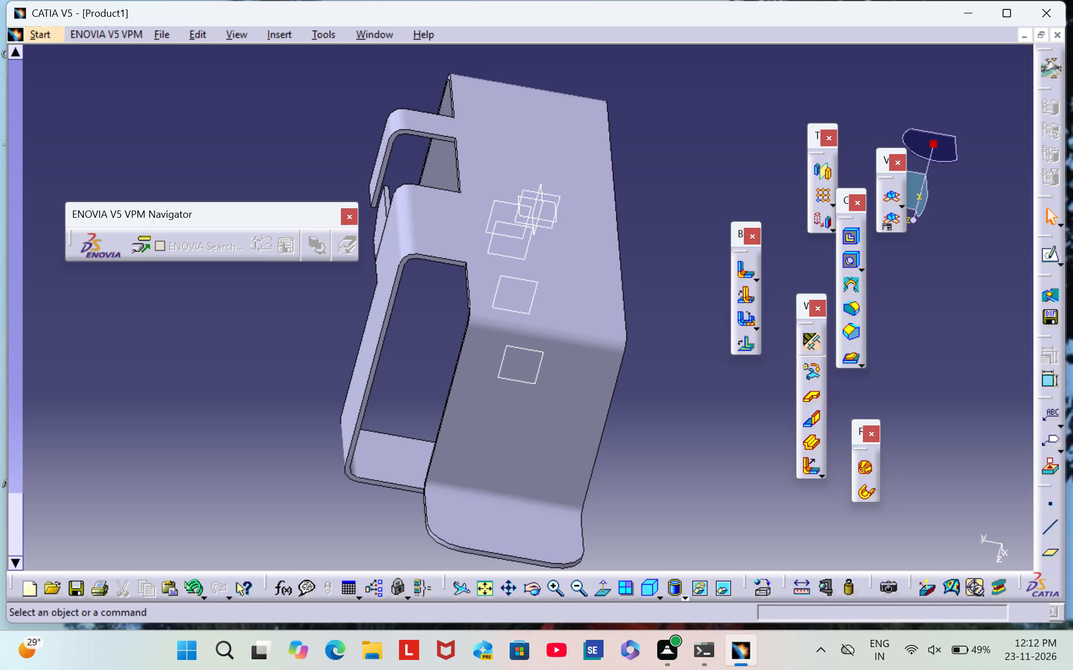
Start a hole on the bracket's main flat face and open its positioning sketch.
left_click(541, 160)
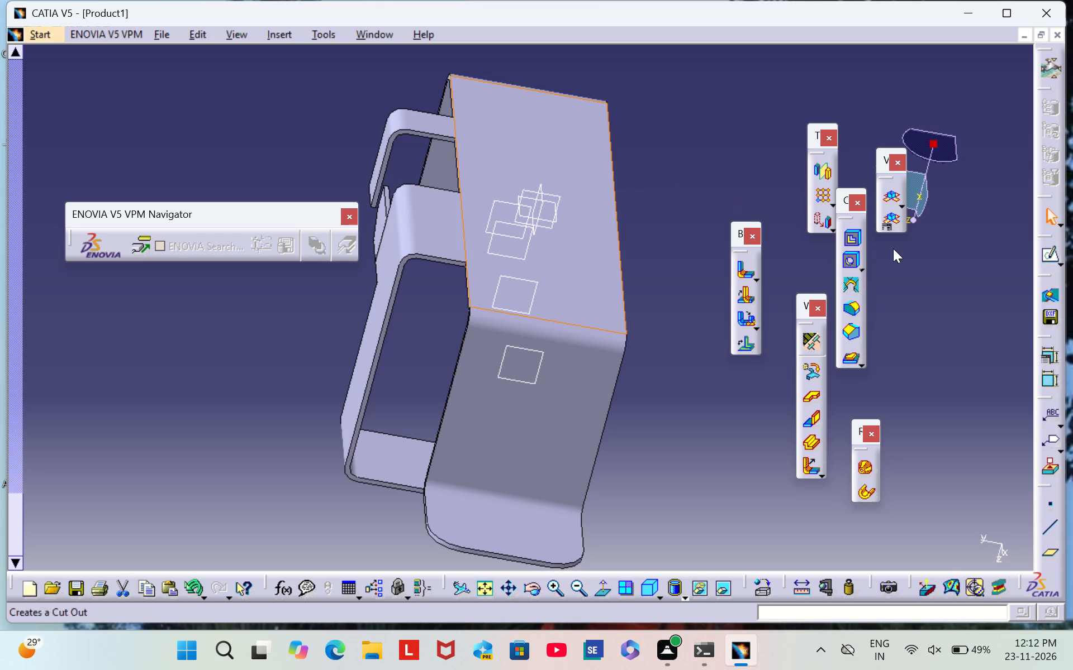
left_click(849, 259)
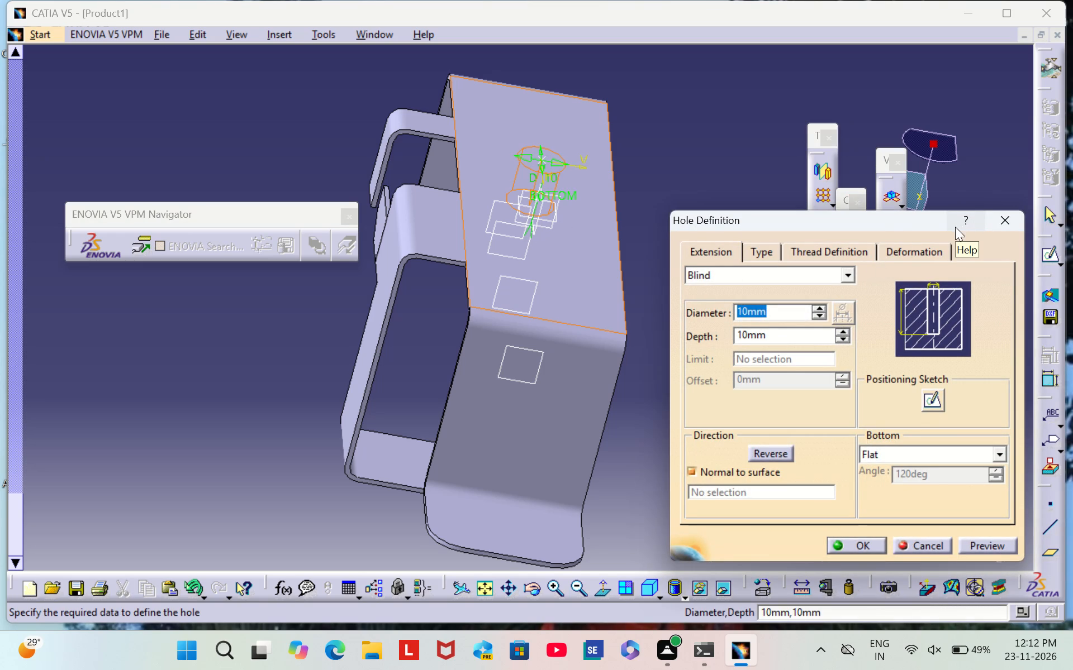
left_click(927, 401)
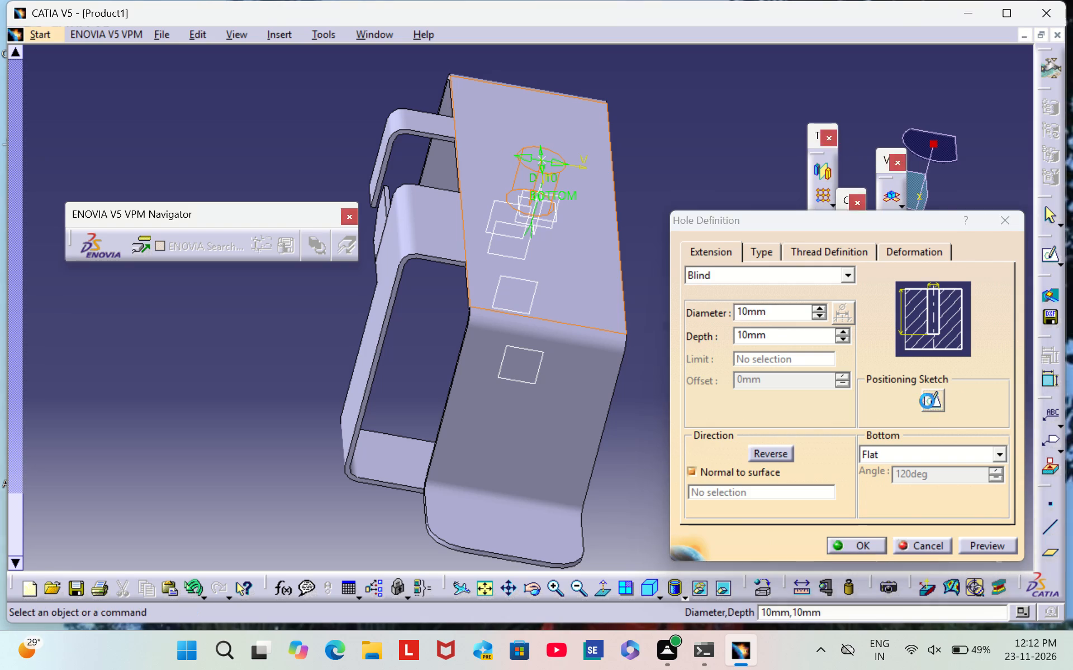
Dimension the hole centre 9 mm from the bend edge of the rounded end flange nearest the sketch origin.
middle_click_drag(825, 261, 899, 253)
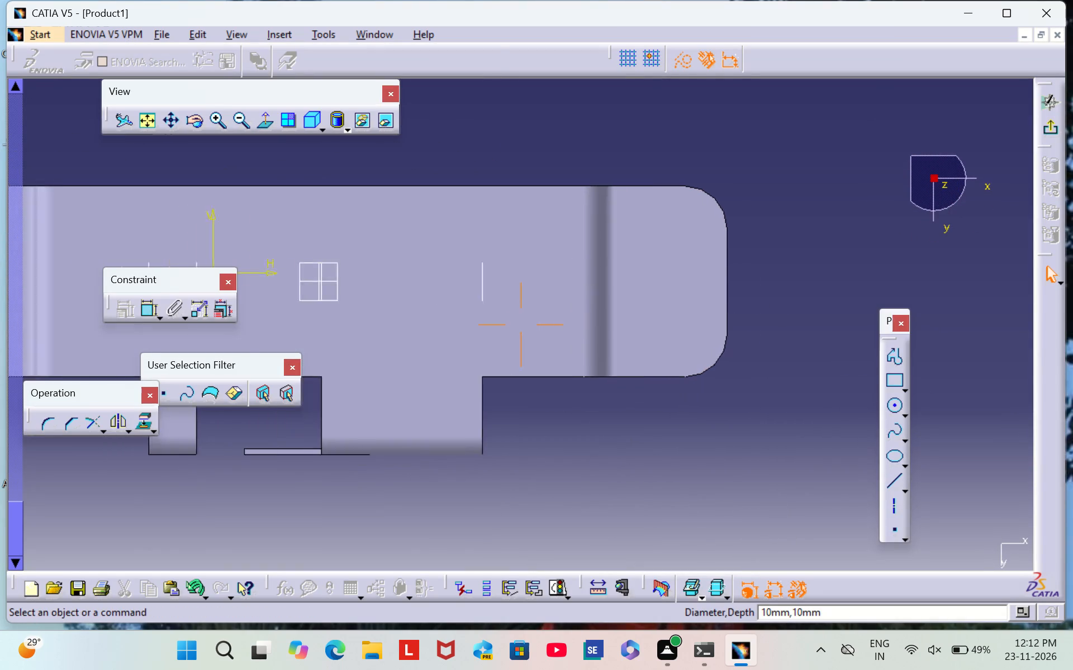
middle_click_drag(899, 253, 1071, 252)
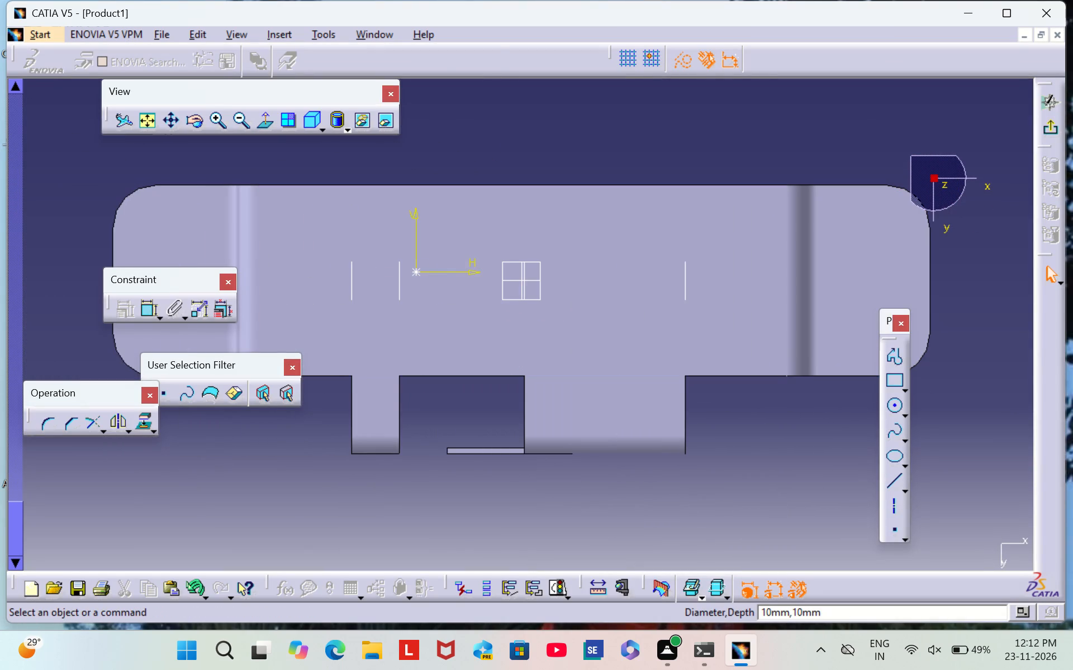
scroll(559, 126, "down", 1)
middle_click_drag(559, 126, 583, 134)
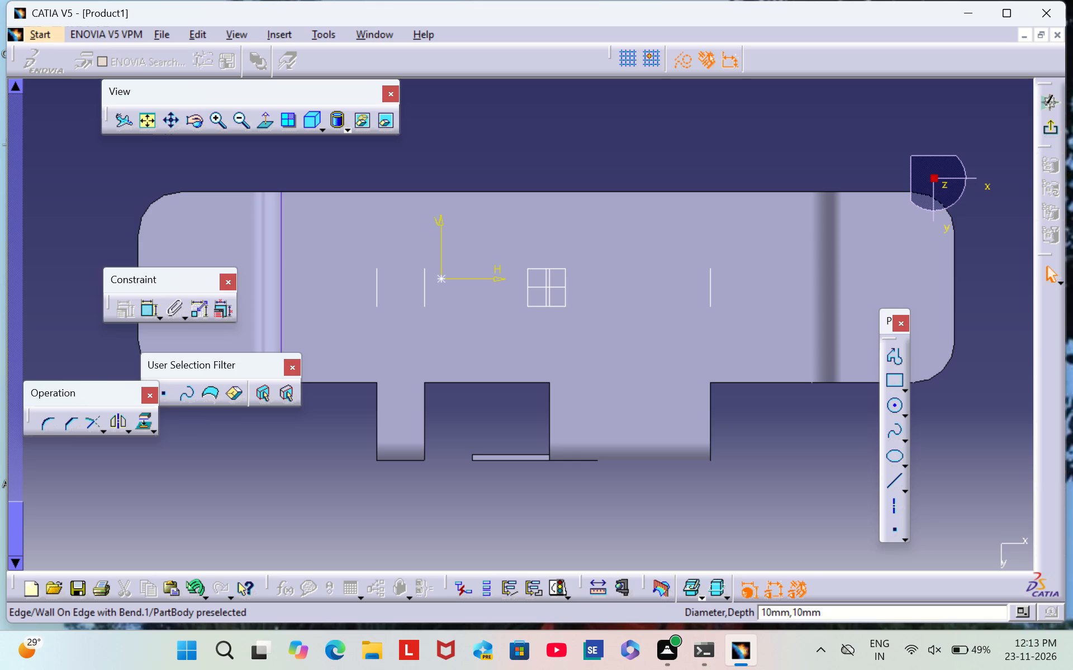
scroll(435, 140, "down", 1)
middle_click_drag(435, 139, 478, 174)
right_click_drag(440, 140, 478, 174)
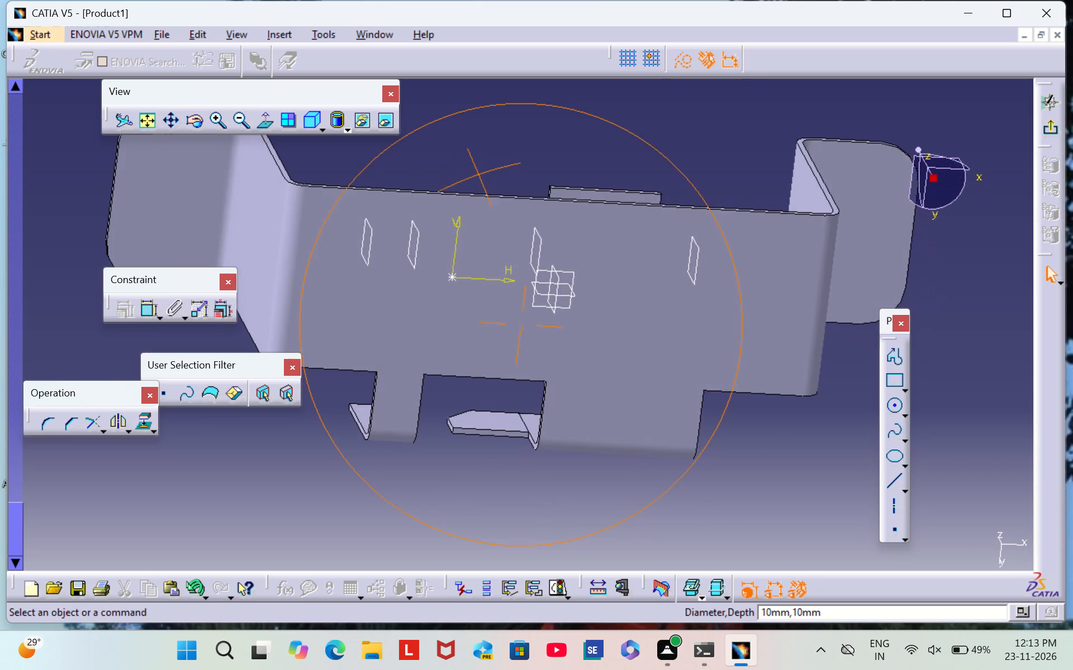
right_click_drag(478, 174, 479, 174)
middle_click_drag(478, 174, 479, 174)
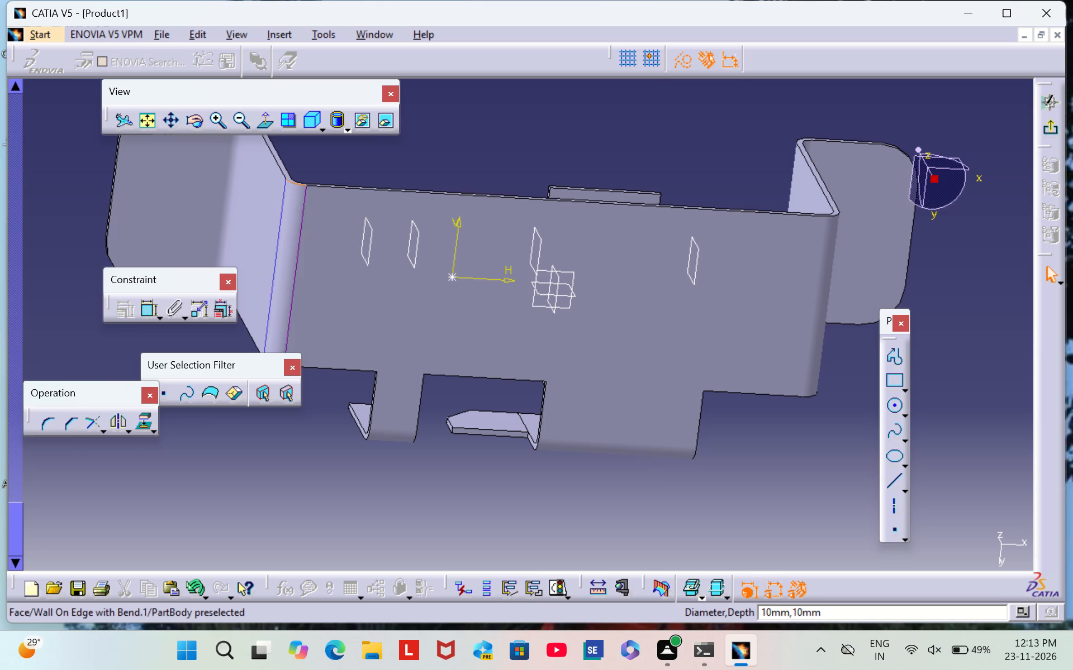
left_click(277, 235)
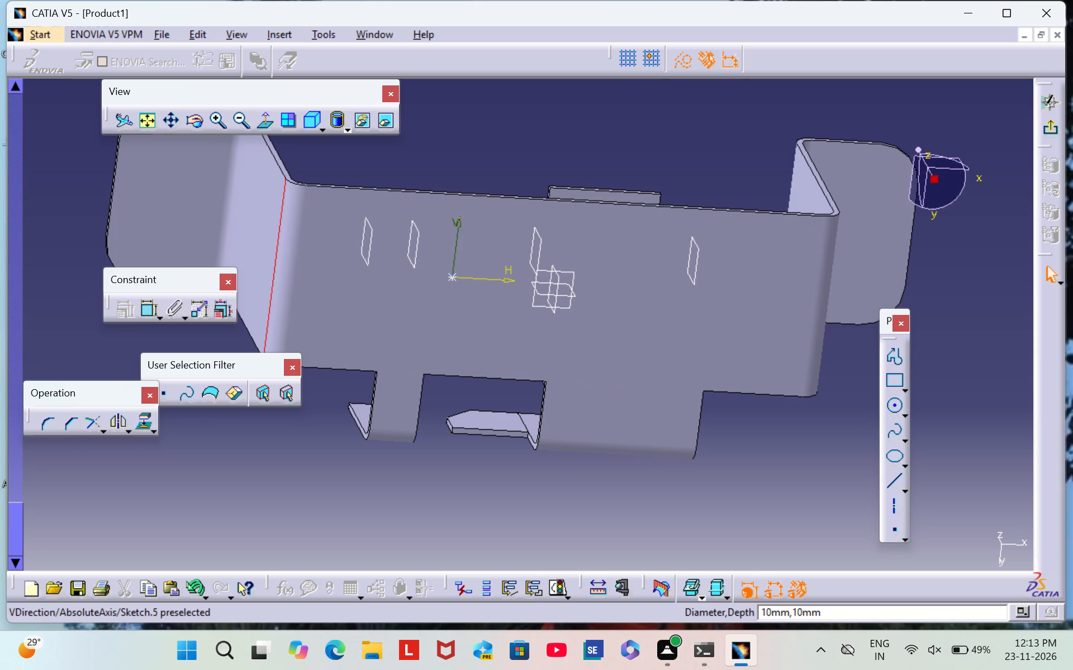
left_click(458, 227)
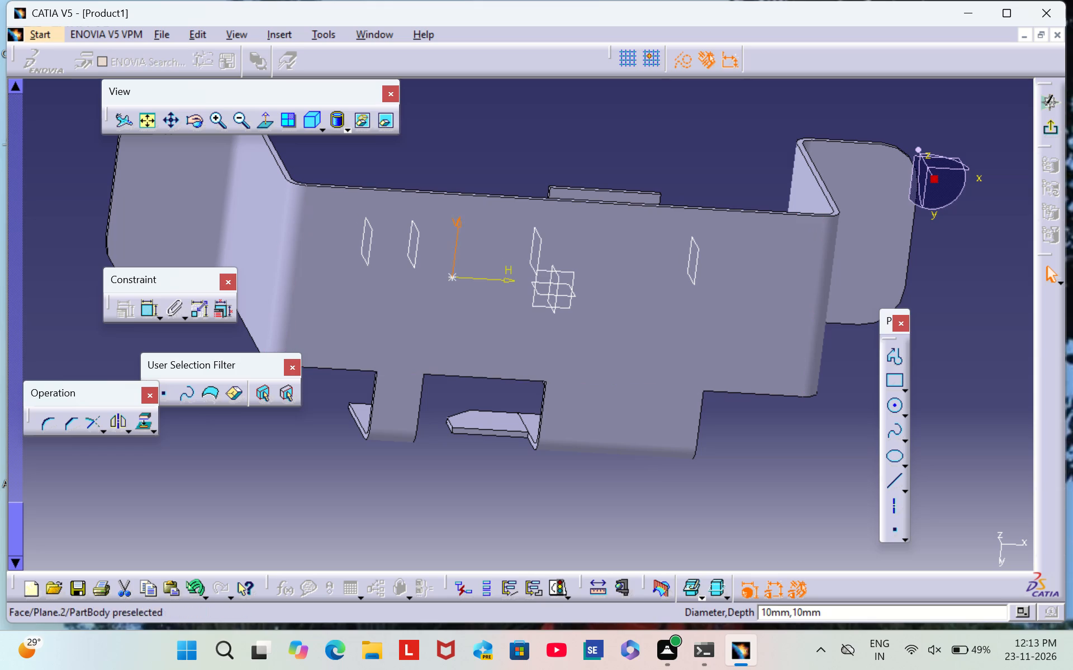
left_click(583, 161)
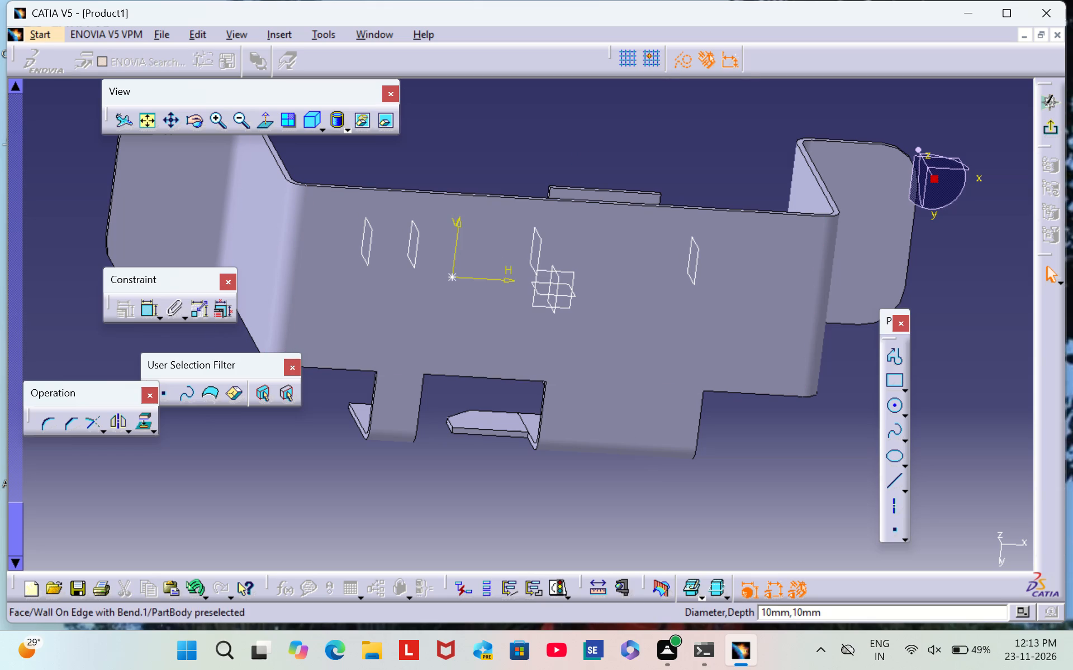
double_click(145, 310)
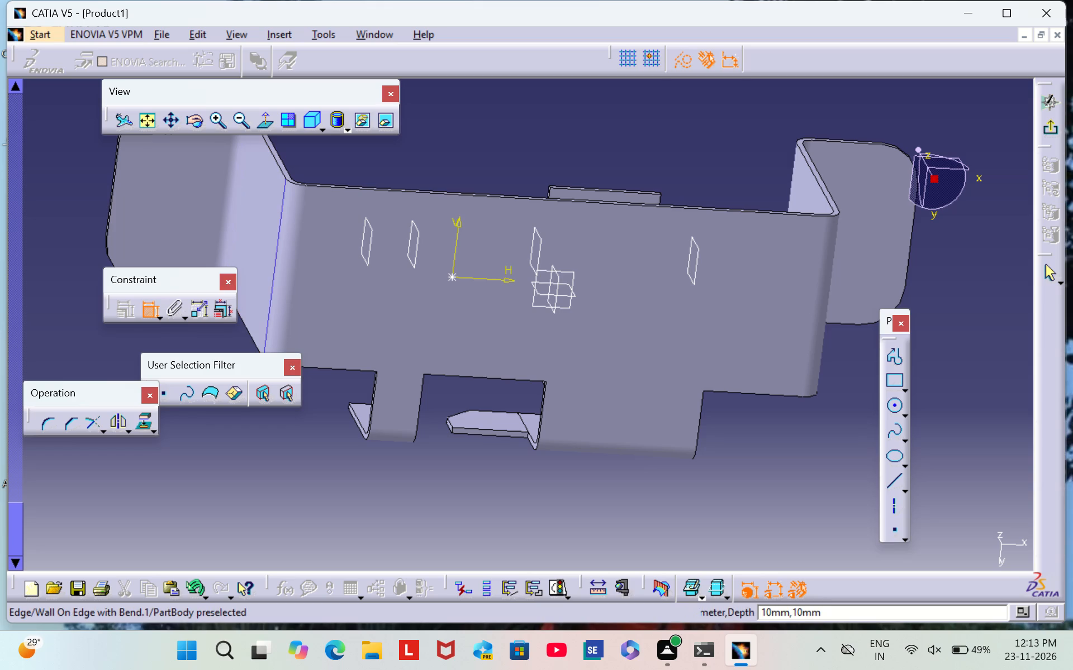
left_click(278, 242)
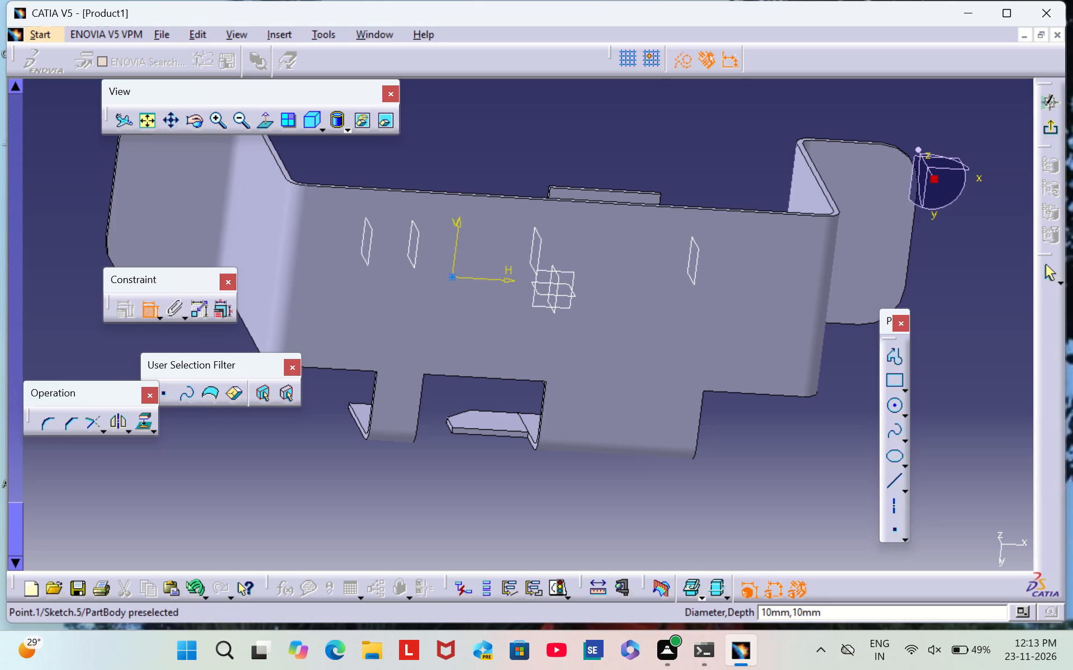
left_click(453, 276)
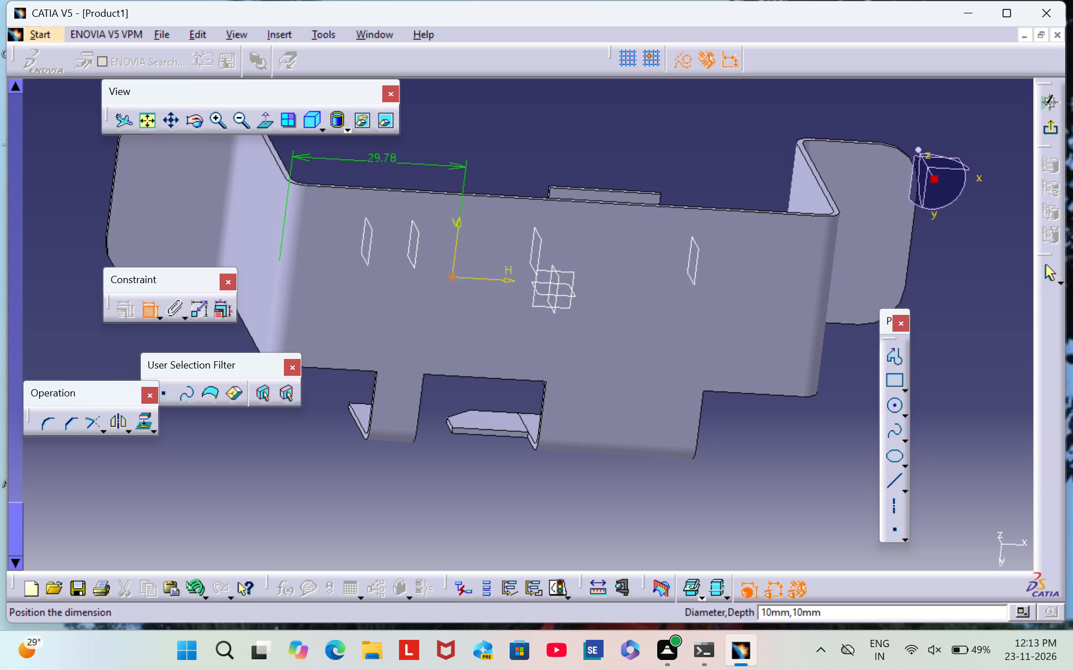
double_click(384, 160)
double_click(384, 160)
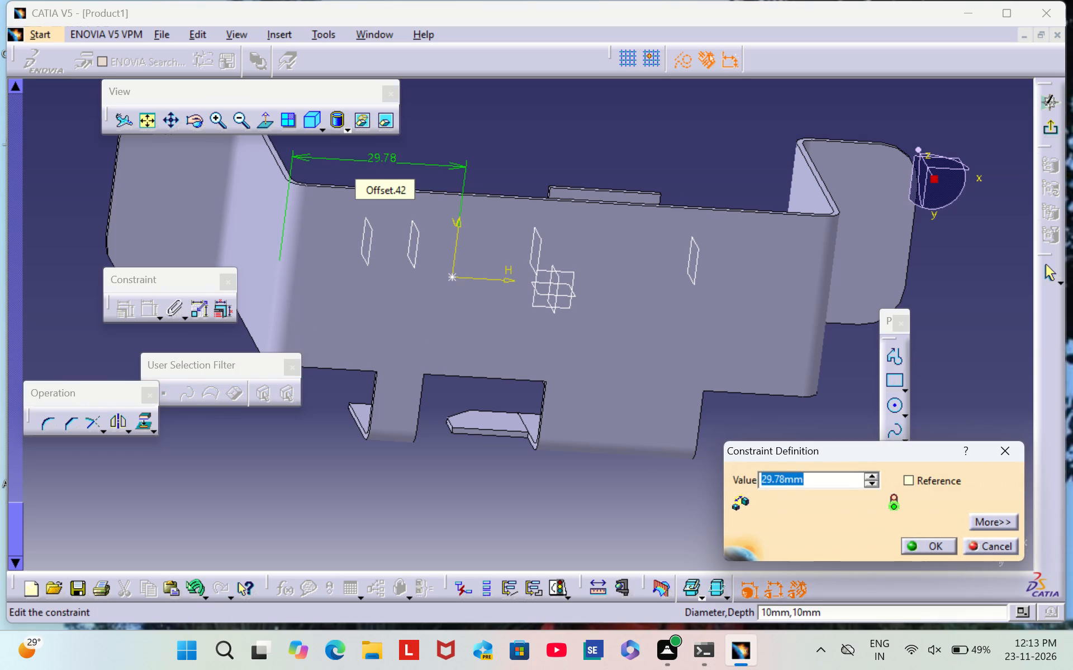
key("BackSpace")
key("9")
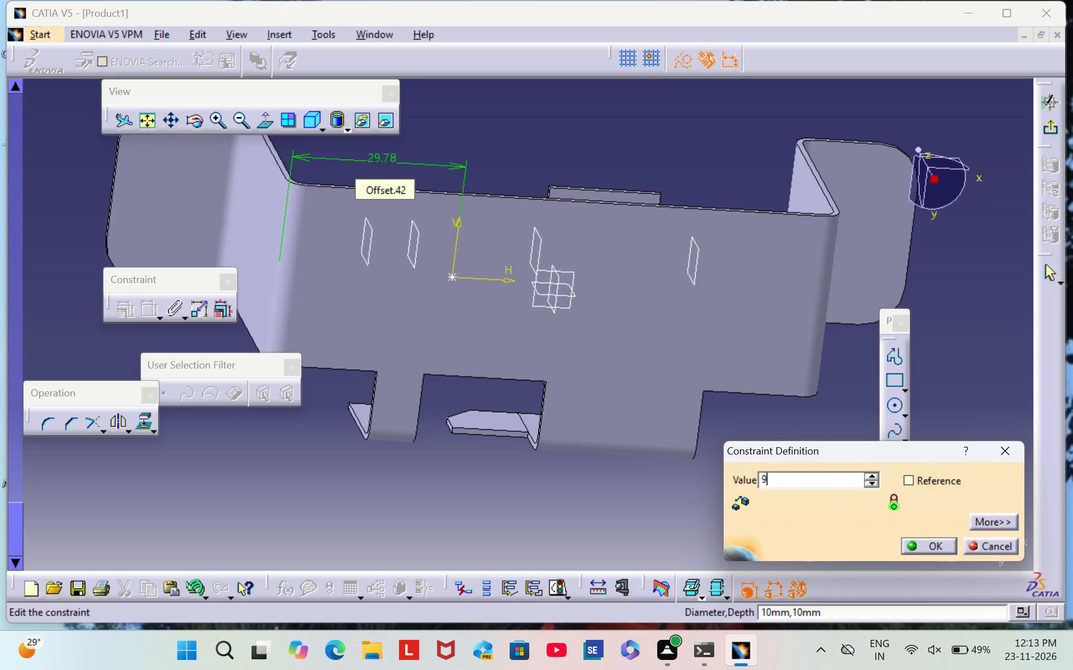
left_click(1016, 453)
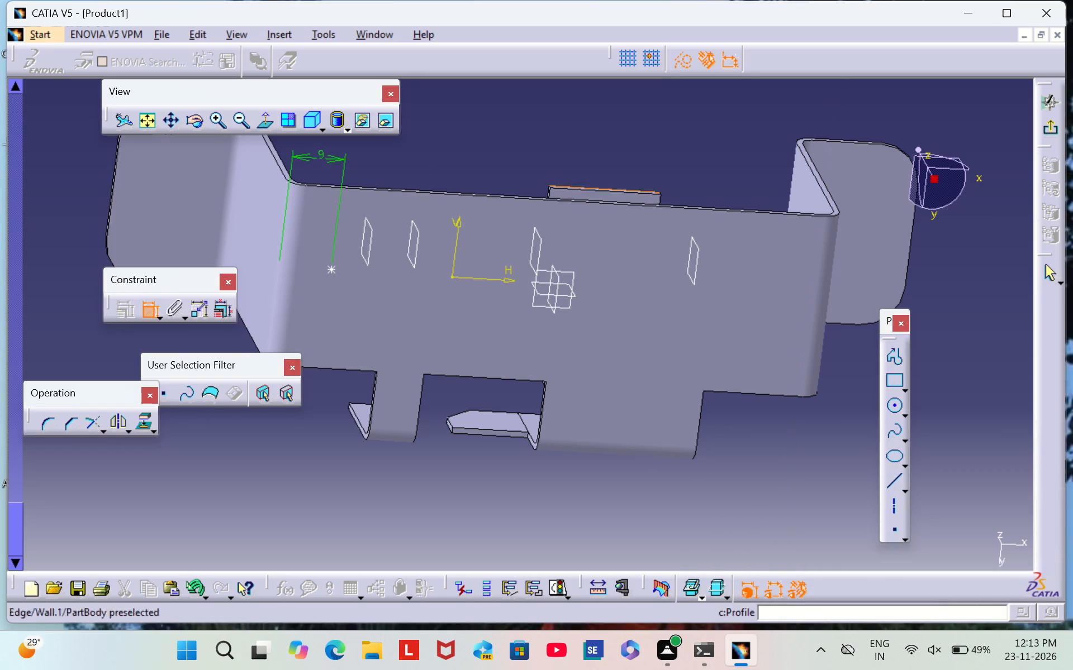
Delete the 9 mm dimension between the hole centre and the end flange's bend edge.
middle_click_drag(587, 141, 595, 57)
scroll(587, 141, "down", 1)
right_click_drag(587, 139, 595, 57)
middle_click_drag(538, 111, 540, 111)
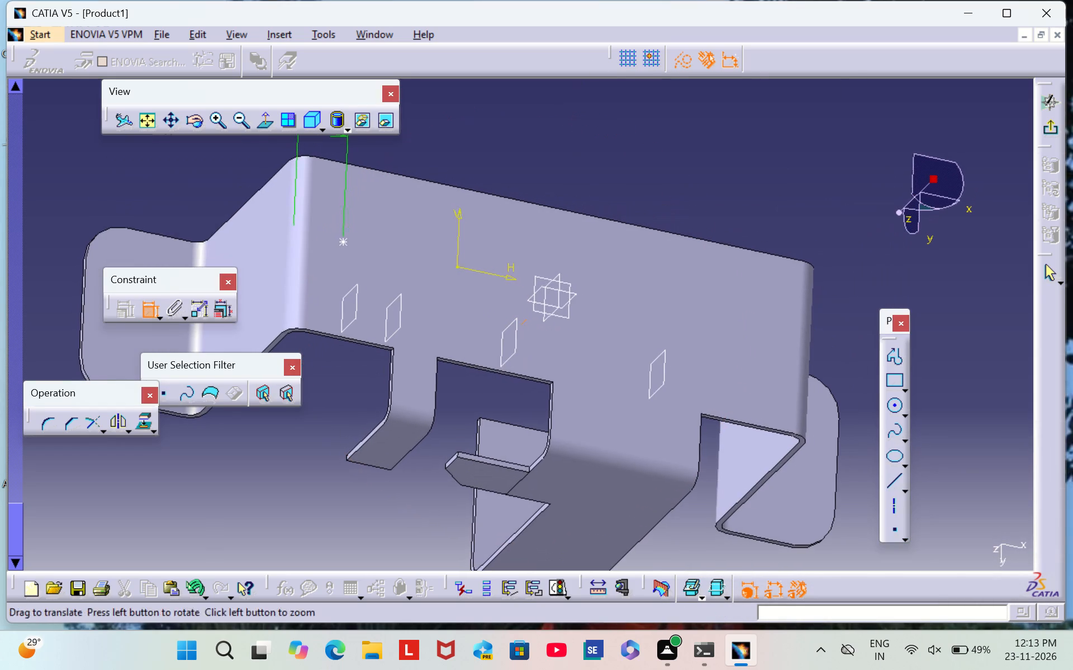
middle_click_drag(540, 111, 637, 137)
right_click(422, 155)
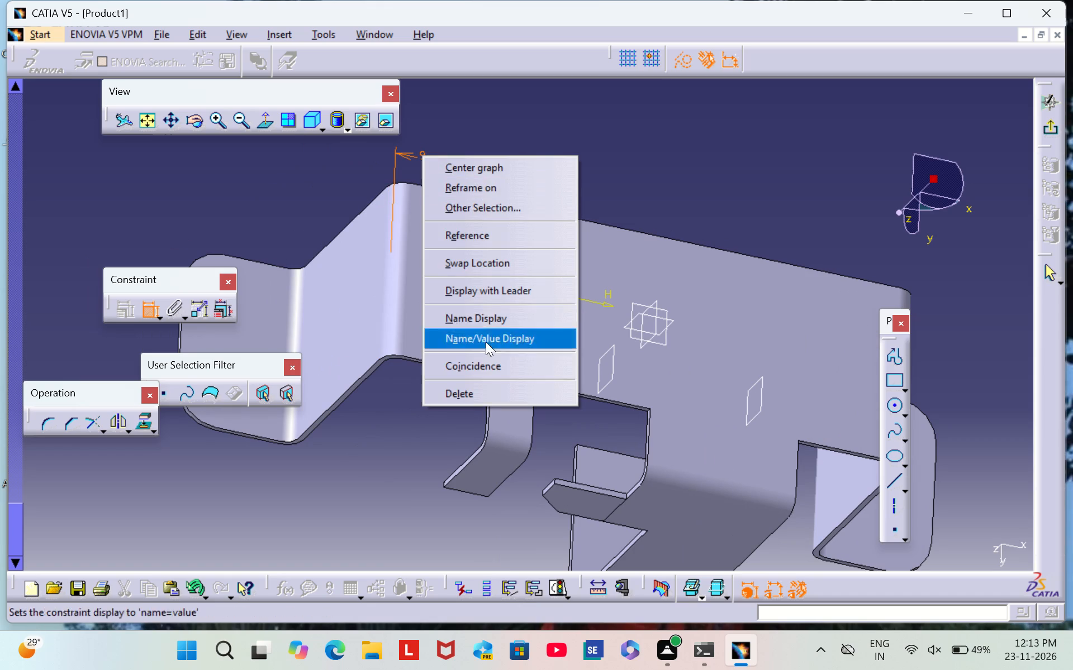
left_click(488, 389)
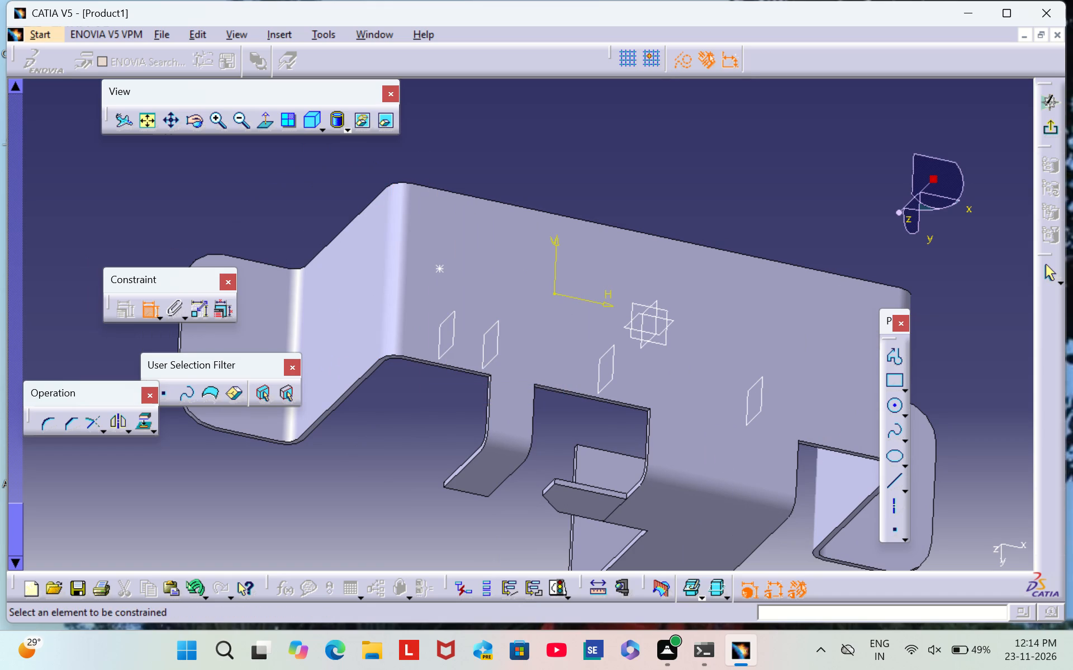
Dimension the hole centre 9 mm from the wide wall's side edge that faces the narrow tab.
scroll(680, 186, "down", 1)
middle_click_drag(681, 185, 678, 183)
scroll(681, 185, "down", 1)
right_click_drag(681, 184, 678, 183)
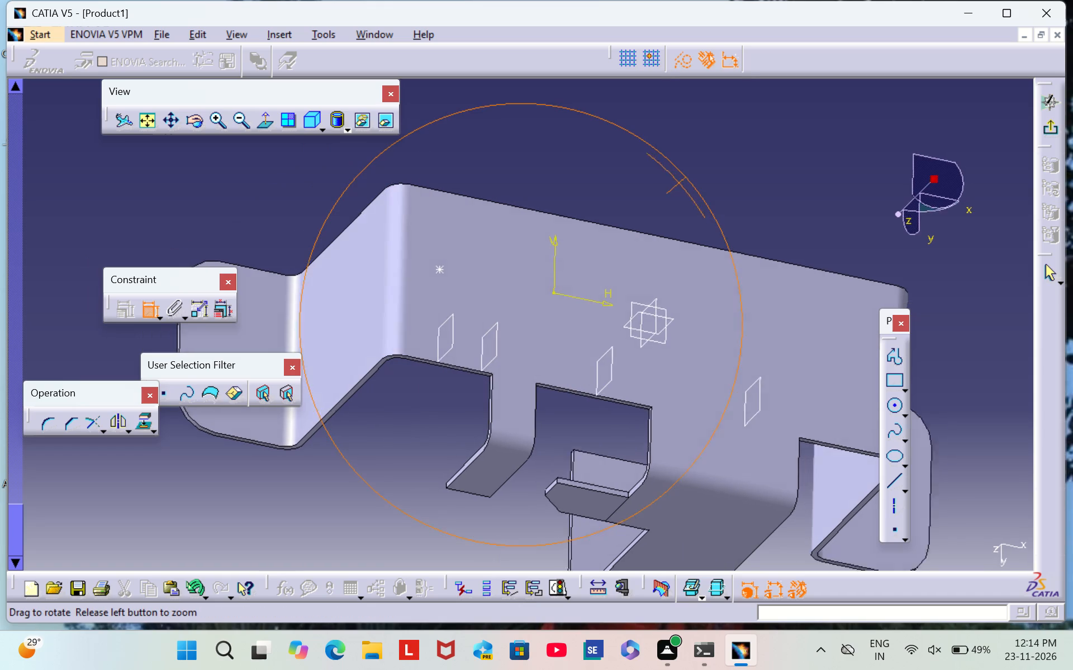
middle_click_drag(678, 183, 592, 147)
right_click_drag(678, 183, 592, 147)
scroll(591, 147, "up", 1)
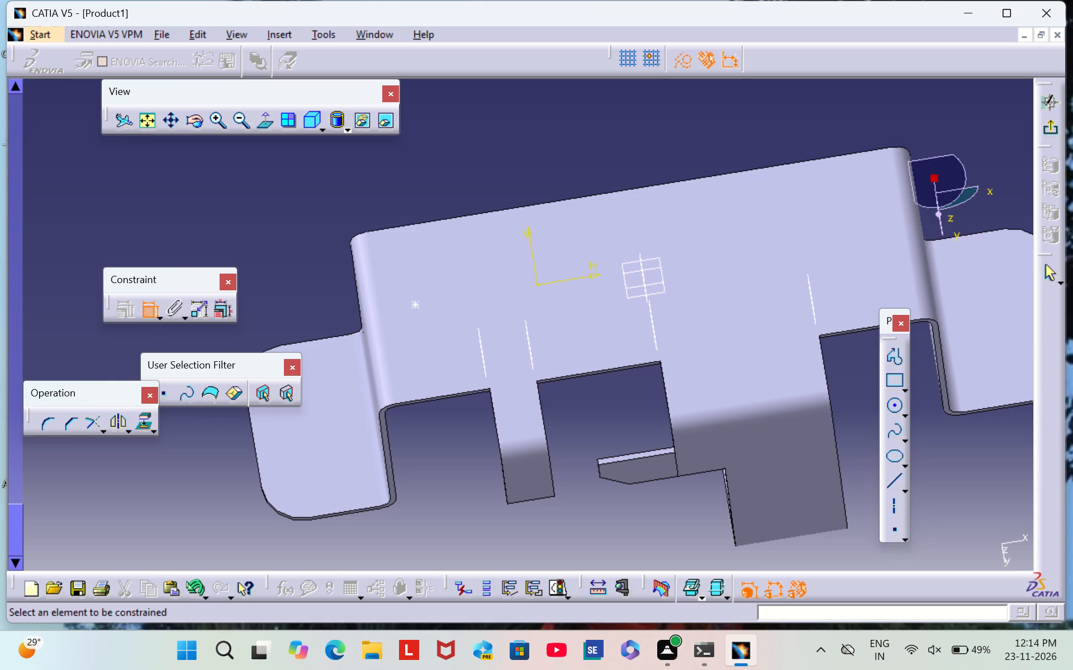
left_click(664, 385)
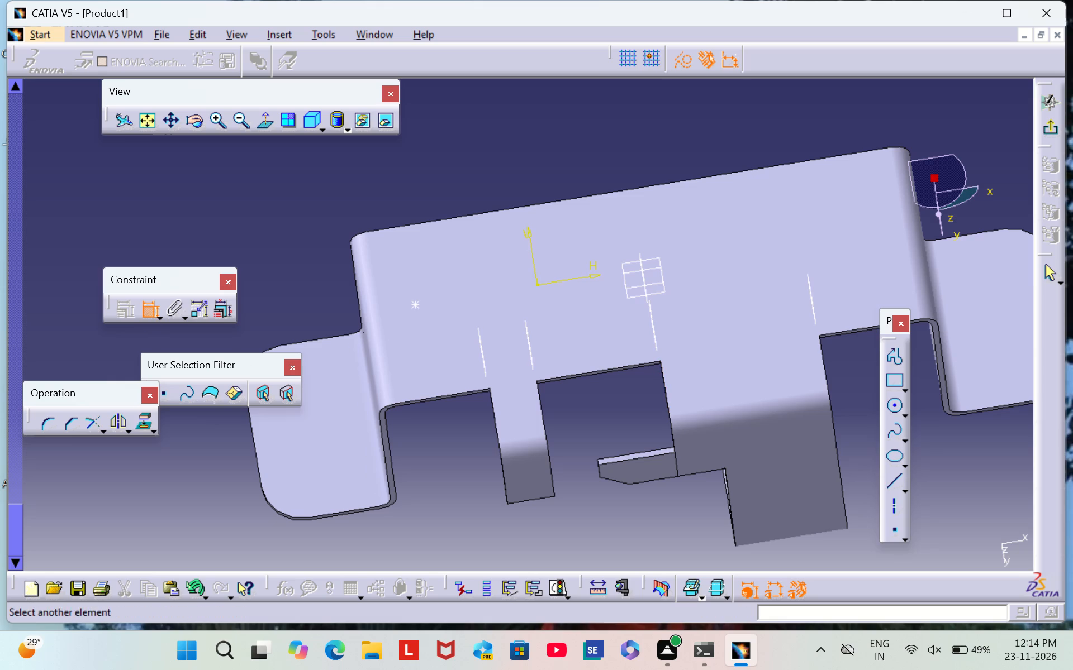
left_click(414, 301)
left_click(553, 170)
left_click(551, 164)
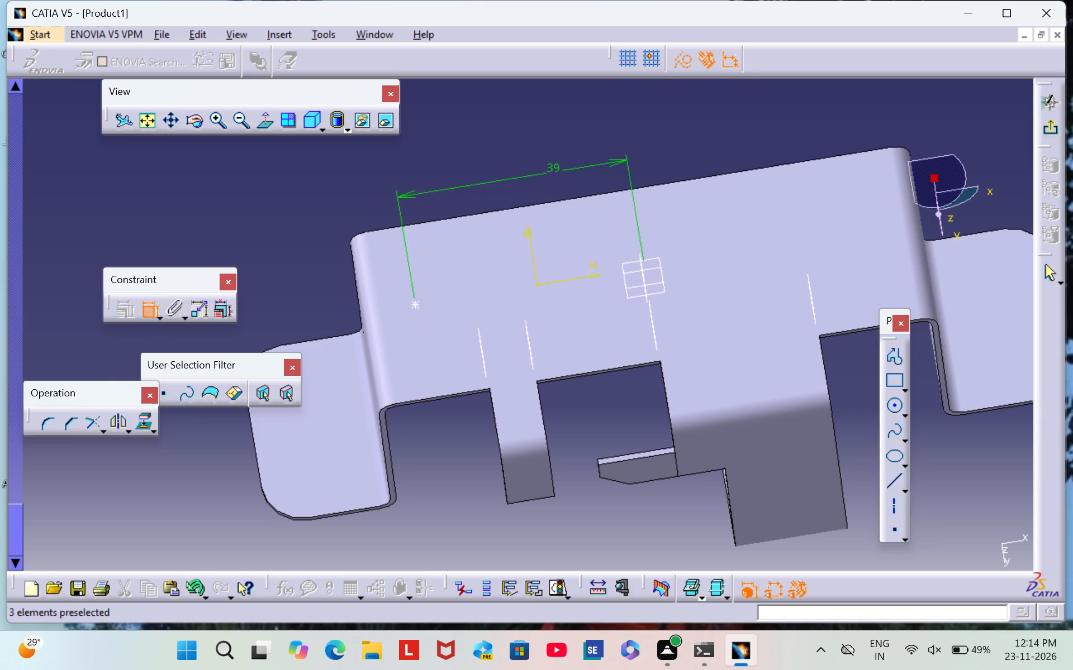
double_click(551, 163)
key("BackSpace")
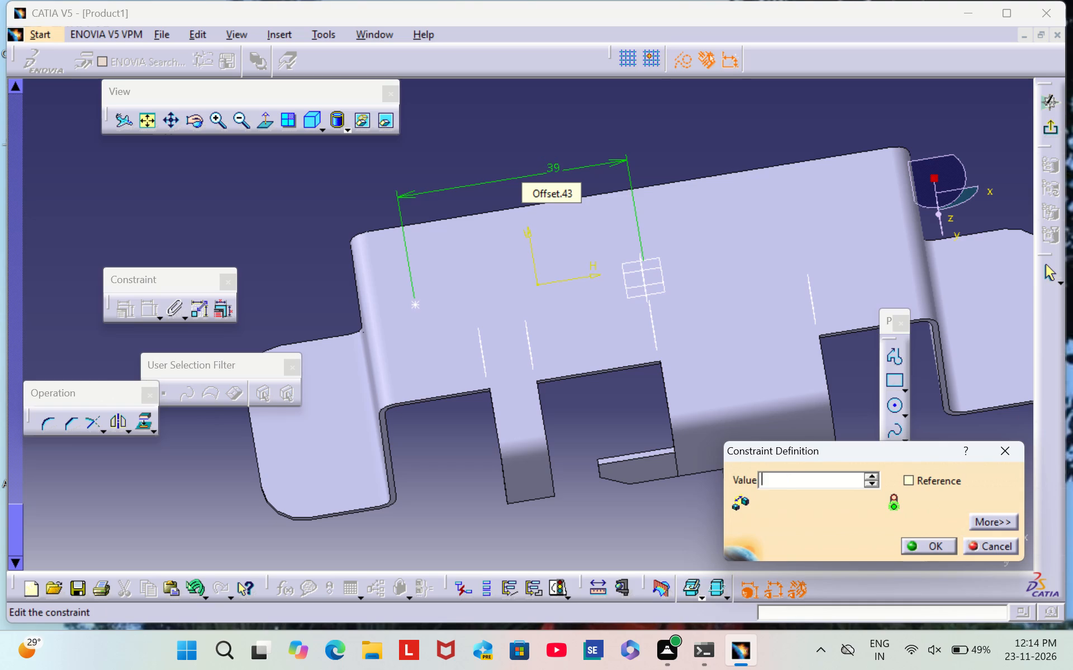
key("9")
key("Return")
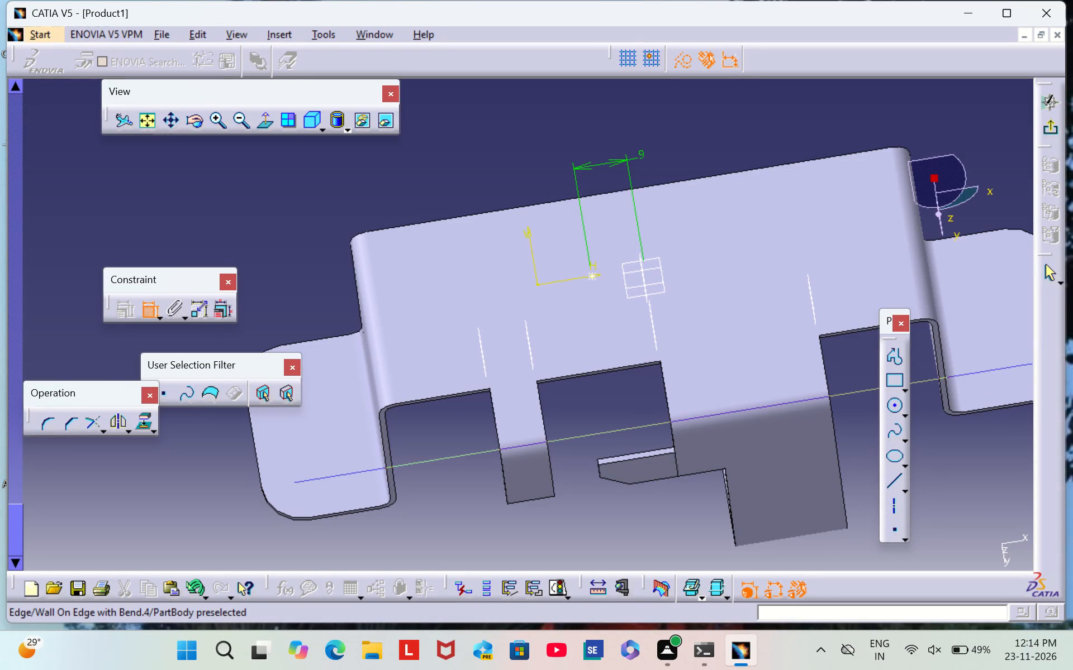
Dimension the hole centre 22 mm from the bend edge of the wide wall.
scroll(844, 387, "down", 2)
middle_click_drag(844, 386, 818, 216)
right_click_drag(846, 385, 818, 216)
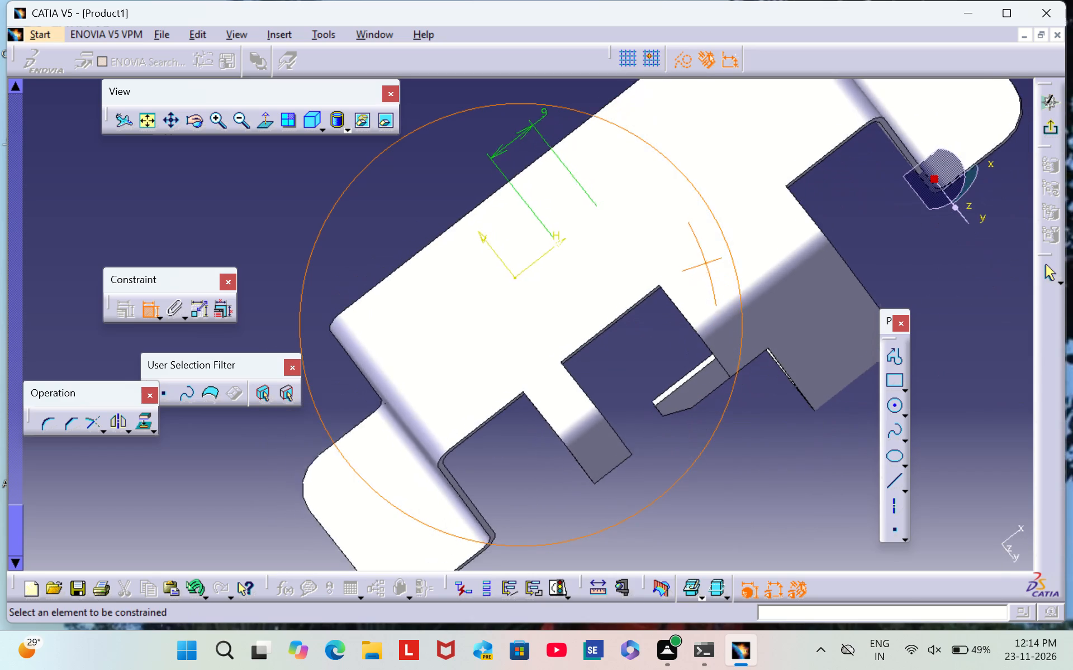
right_click_drag(818, 216, 818, 212)
middle_click_drag(818, 216, 818, 212)
scroll(782, 448, "down", 2)
middle_click_drag(783, 446, 706, 334)
right_click_drag(783, 445, 706, 334)
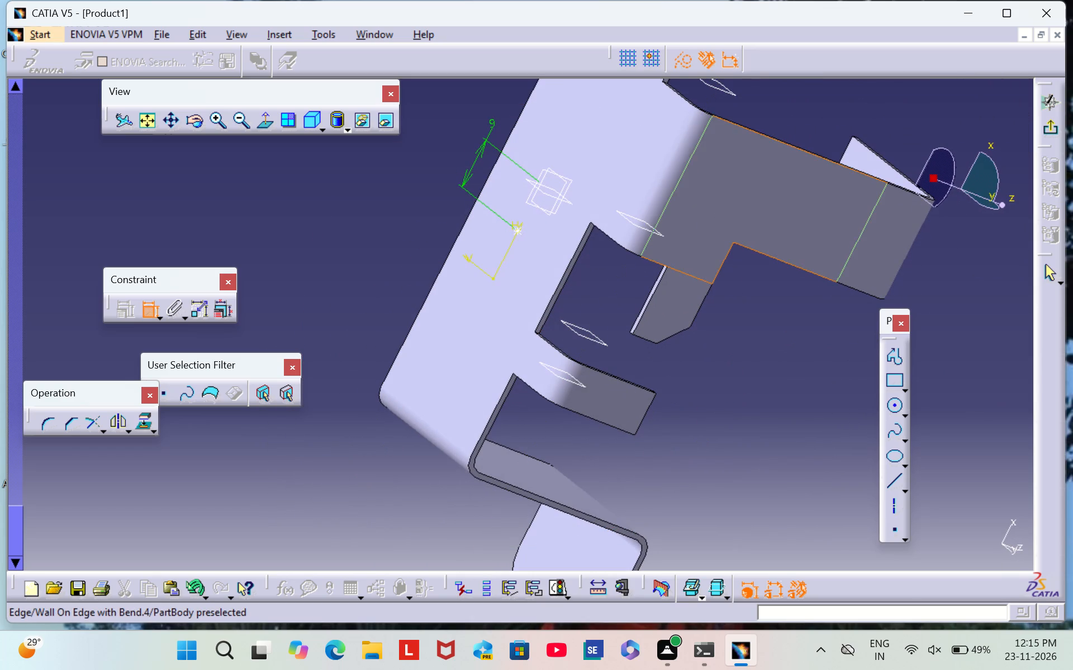
left_click(670, 198)
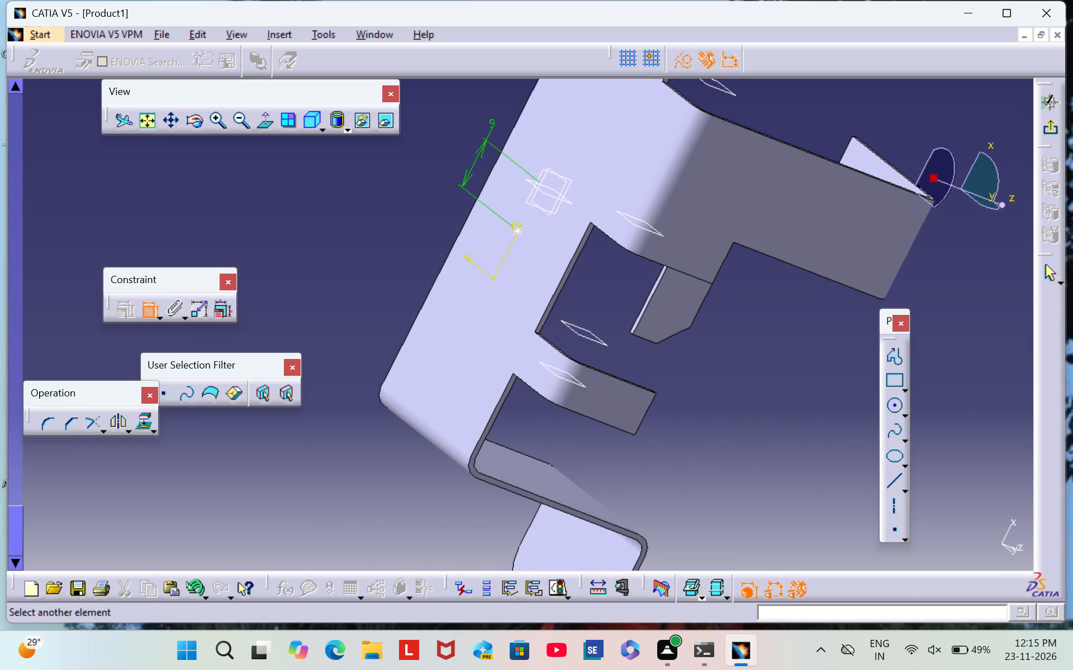
left_click(516, 231)
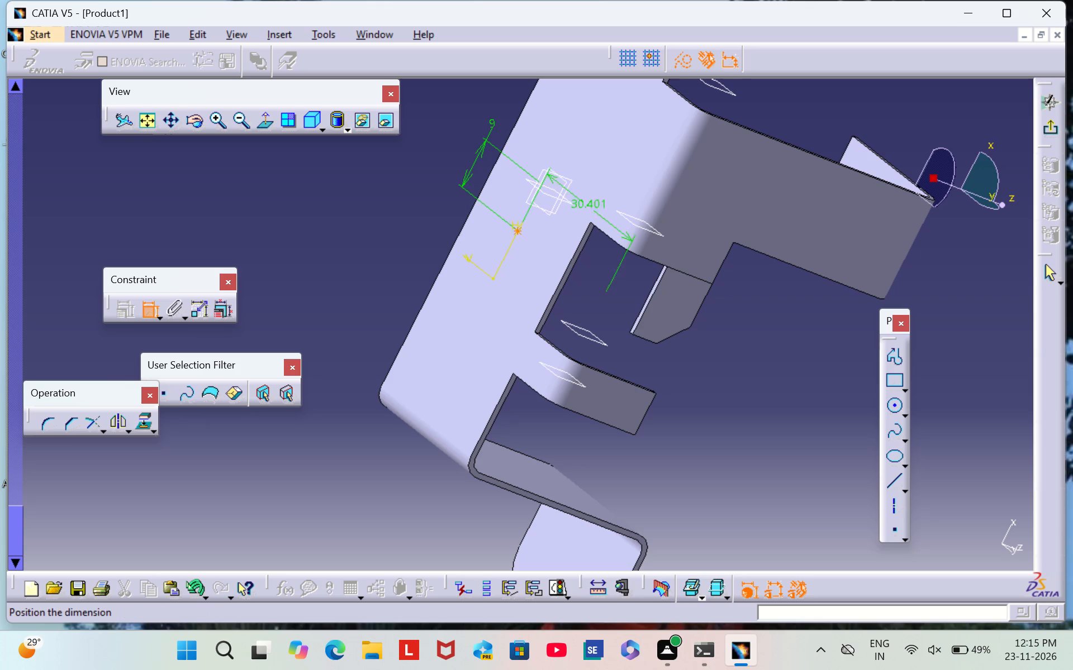
right_click(608, 167)
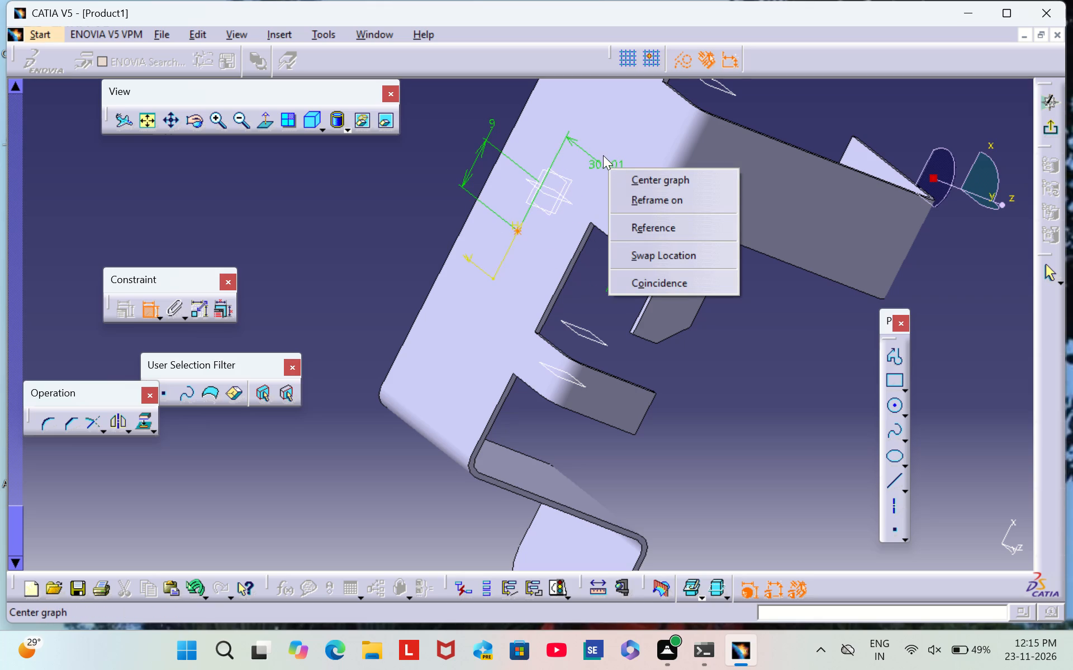
left_click(603, 155)
double_click(602, 157)
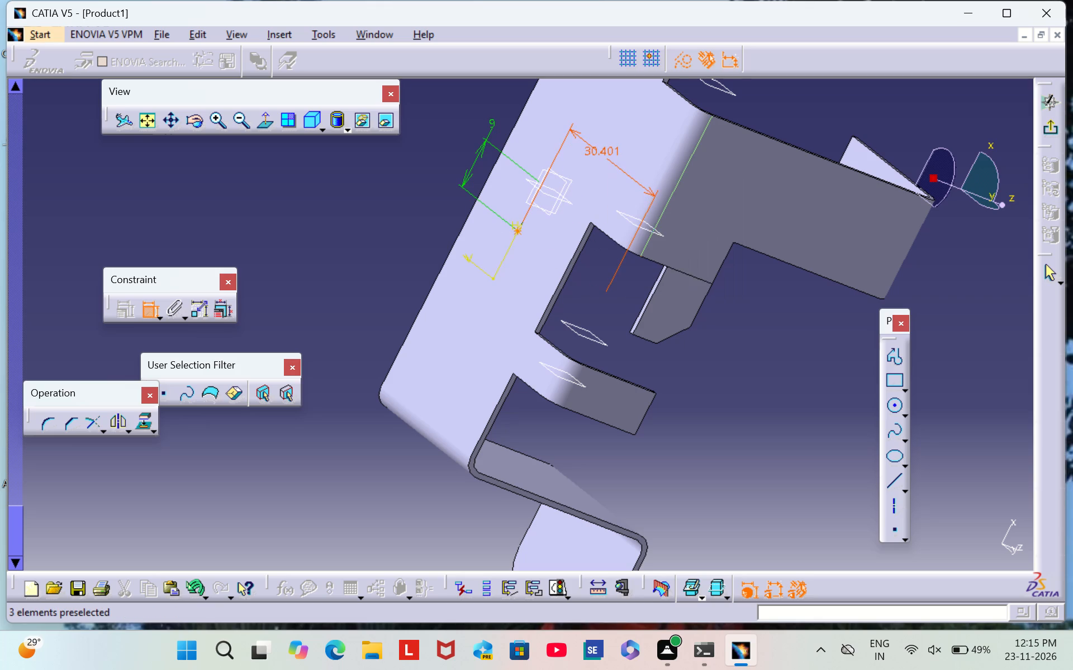
left_click(602, 155)
double_click(598, 150)
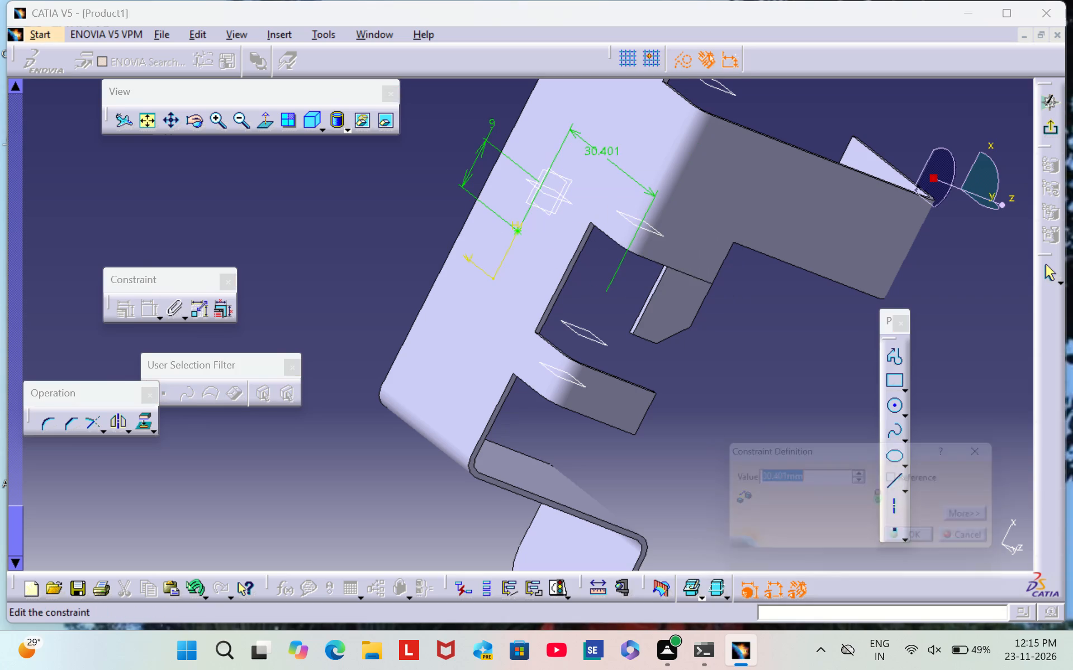
key("BackSpace")
type("22")
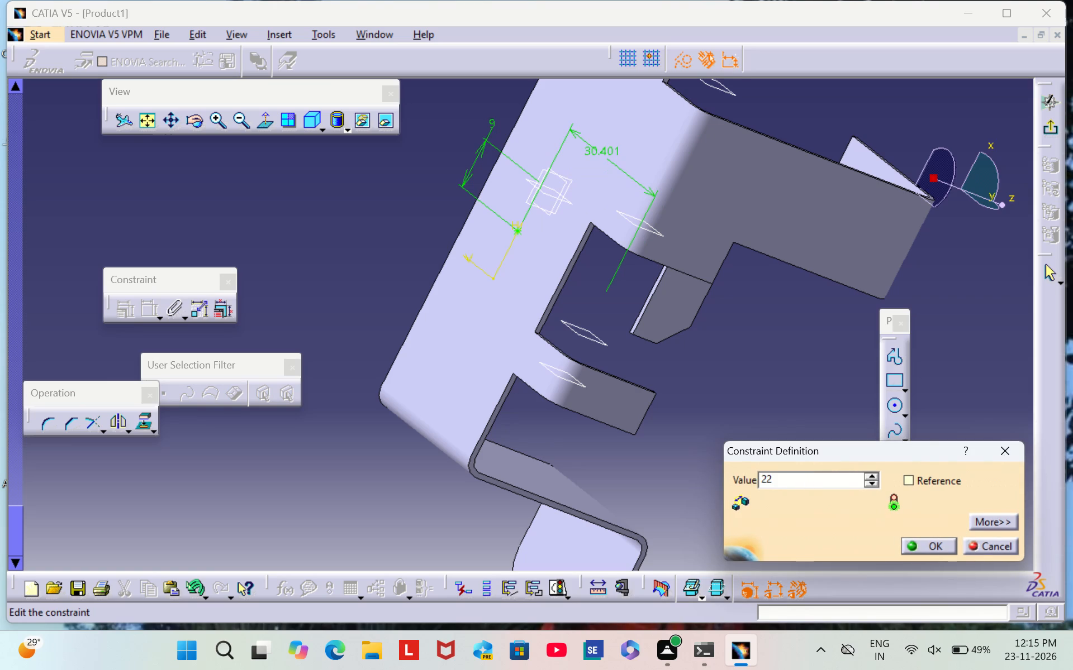
left_click(935, 546)
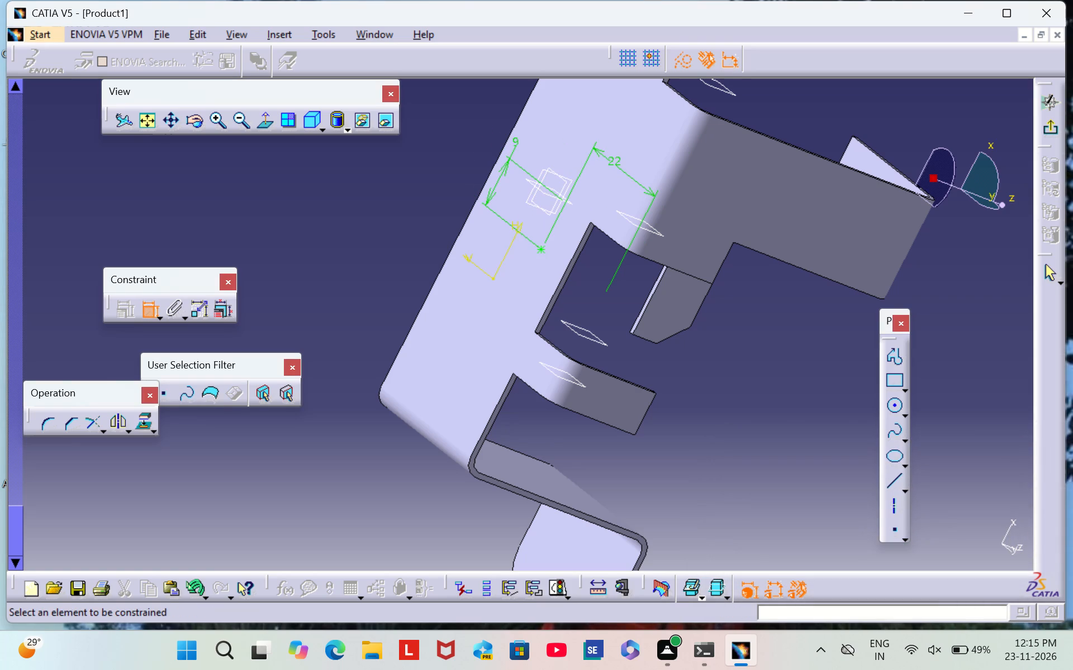
Examine the hole centre's positioning dimensions on the bracket's base wall from several angles.
left_click(768, 353)
scroll(317, 224, "down", 2)
middle_click_drag(317, 223, 513, 89)
right_click_drag(317, 221, 513, 89)
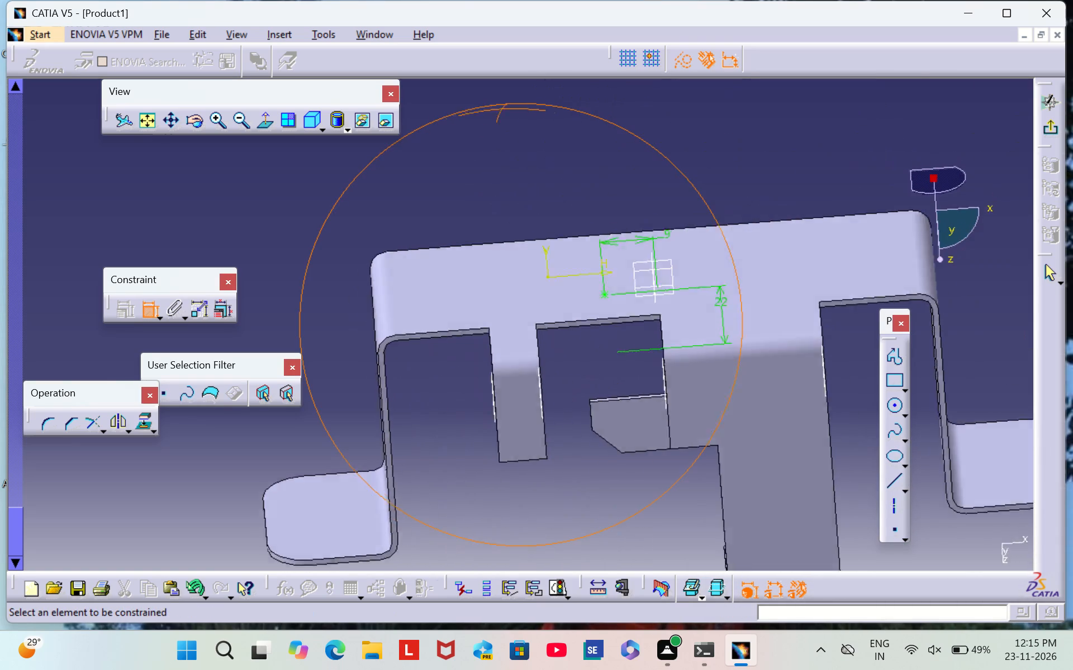
right_click_drag(513, 89, 530, 94)
middle_click_drag(513, 89, 530, 94)
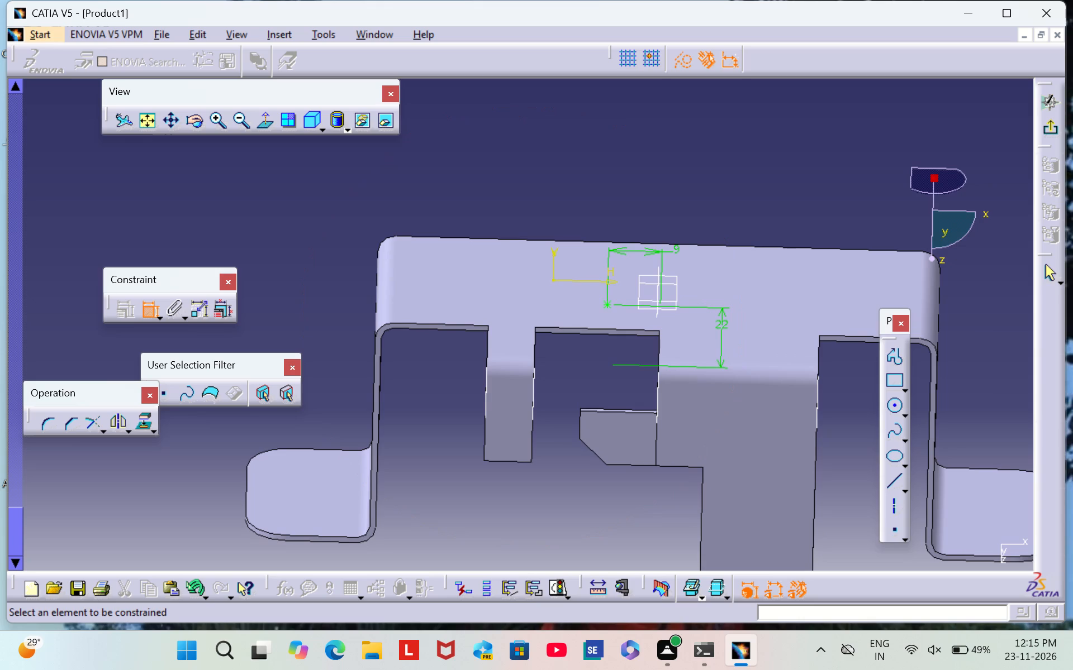
middle_click_drag(773, 170, 707, 322)
scroll(773, 169, "down", 2)
right_click_drag(773, 169, 707, 322)
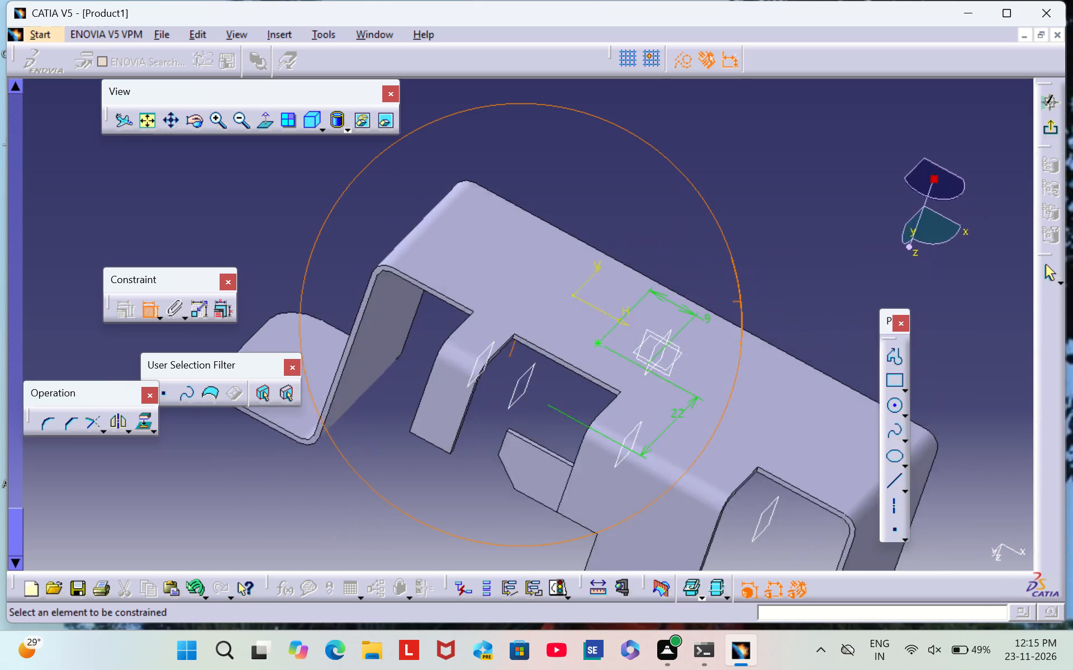
right_click_drag(707, 322, 629, 384)
middle_click_drag(707, 322, 629, 384)
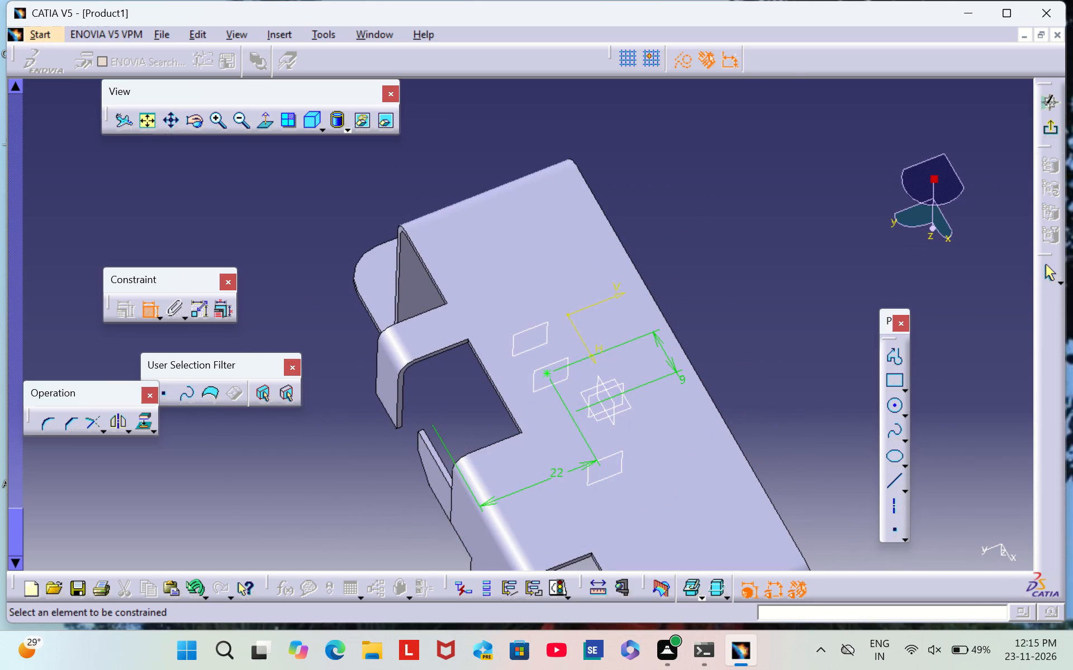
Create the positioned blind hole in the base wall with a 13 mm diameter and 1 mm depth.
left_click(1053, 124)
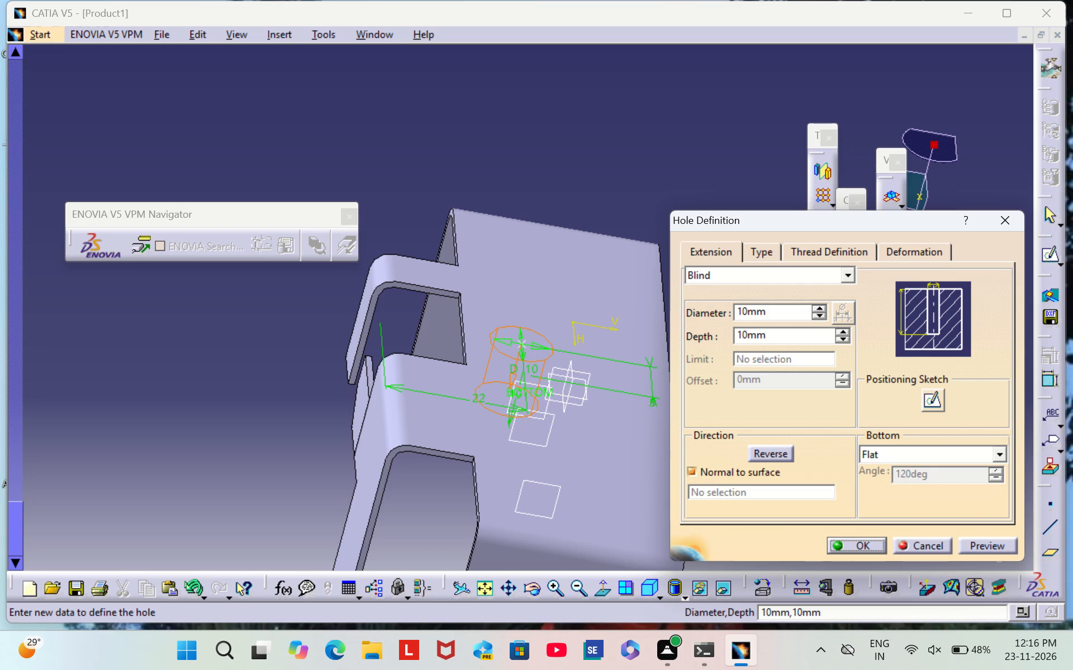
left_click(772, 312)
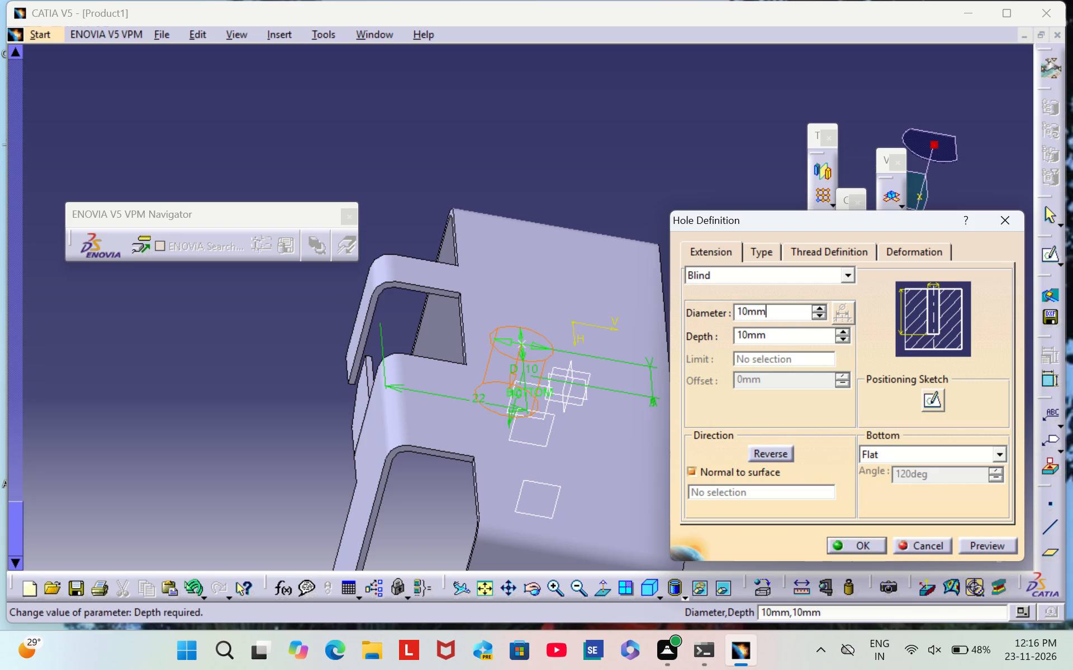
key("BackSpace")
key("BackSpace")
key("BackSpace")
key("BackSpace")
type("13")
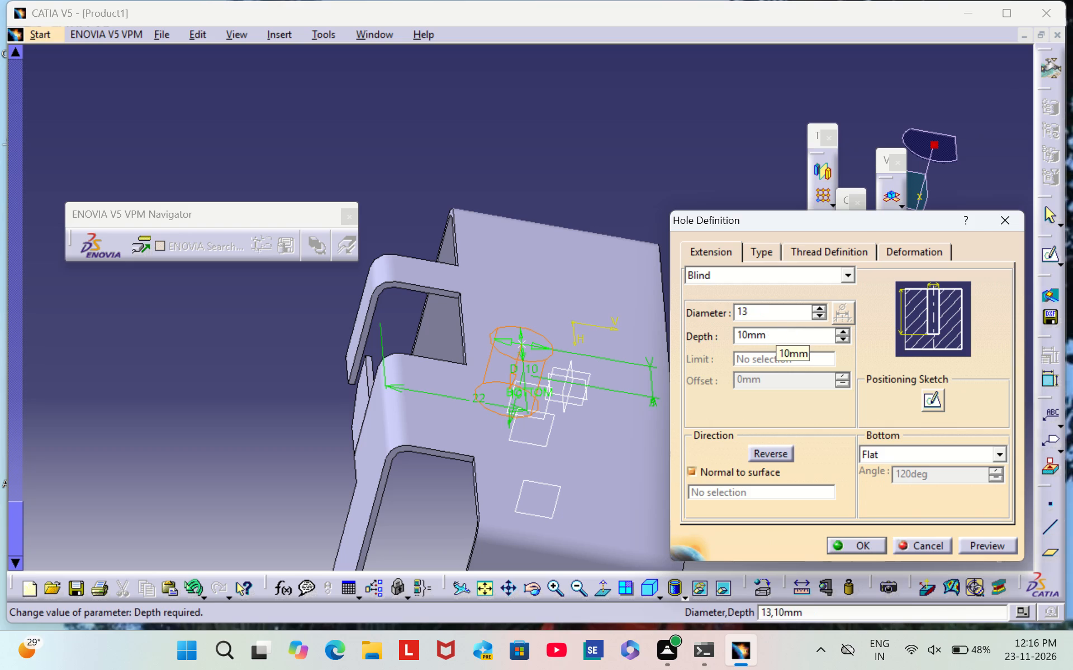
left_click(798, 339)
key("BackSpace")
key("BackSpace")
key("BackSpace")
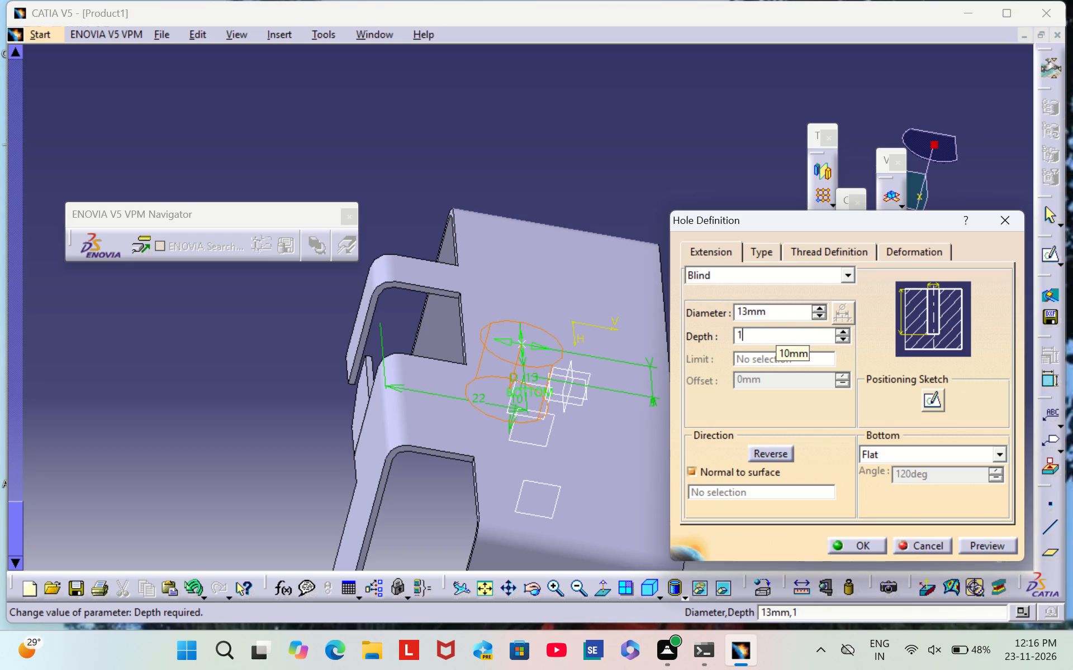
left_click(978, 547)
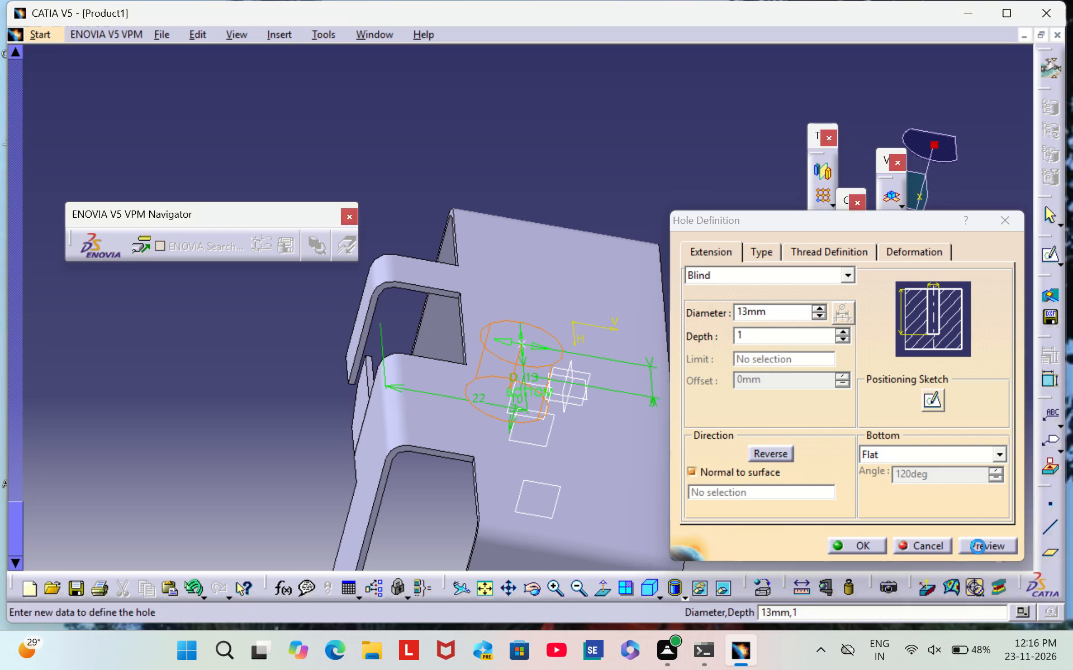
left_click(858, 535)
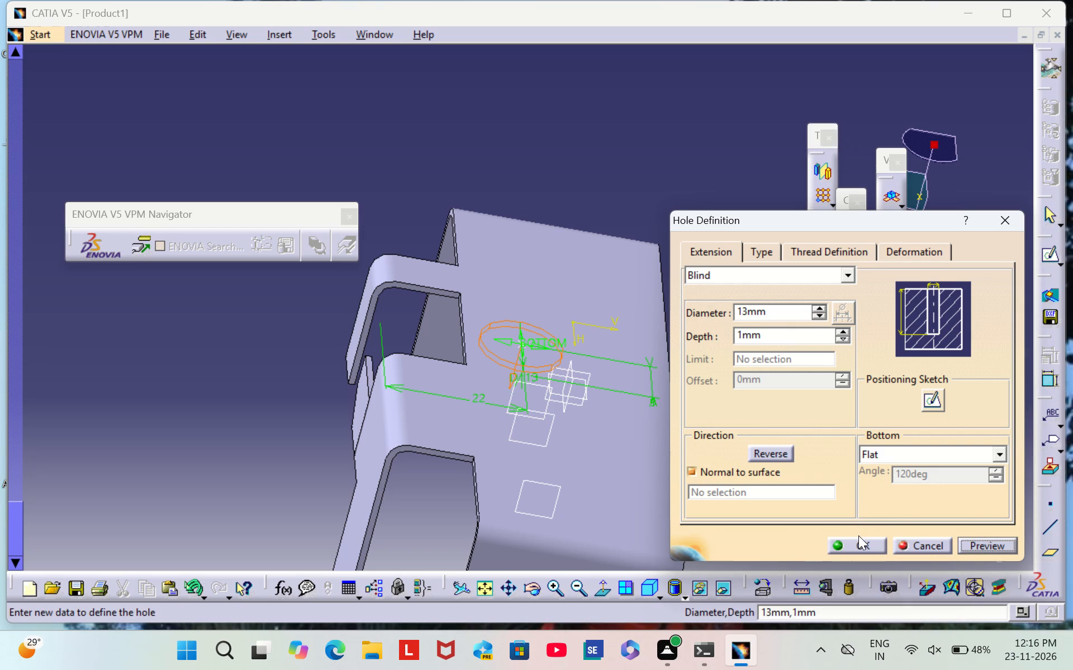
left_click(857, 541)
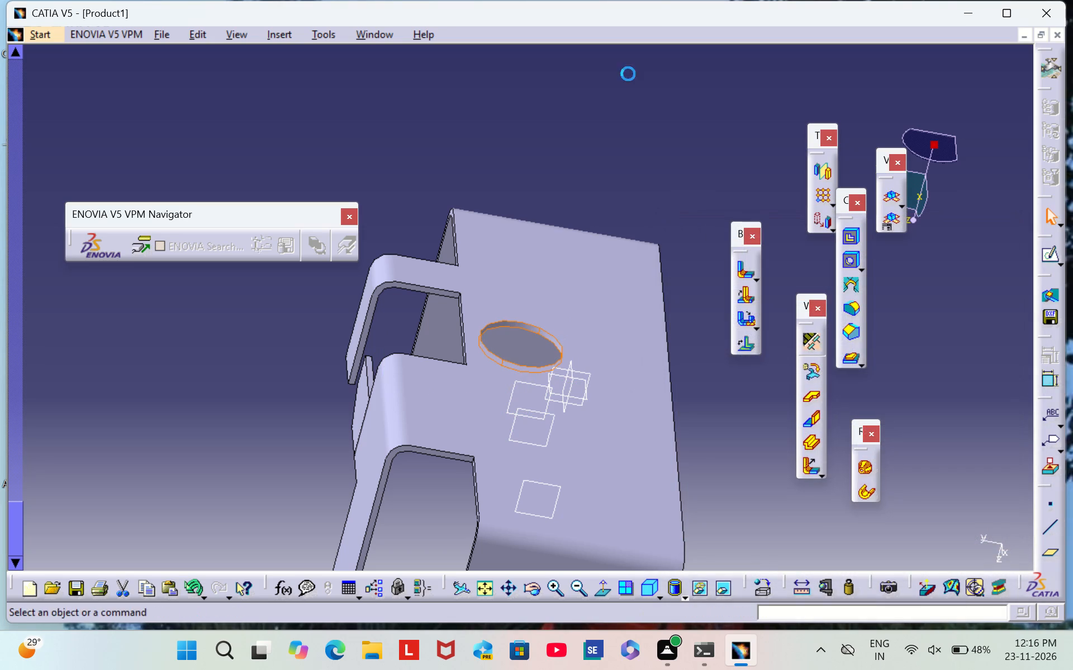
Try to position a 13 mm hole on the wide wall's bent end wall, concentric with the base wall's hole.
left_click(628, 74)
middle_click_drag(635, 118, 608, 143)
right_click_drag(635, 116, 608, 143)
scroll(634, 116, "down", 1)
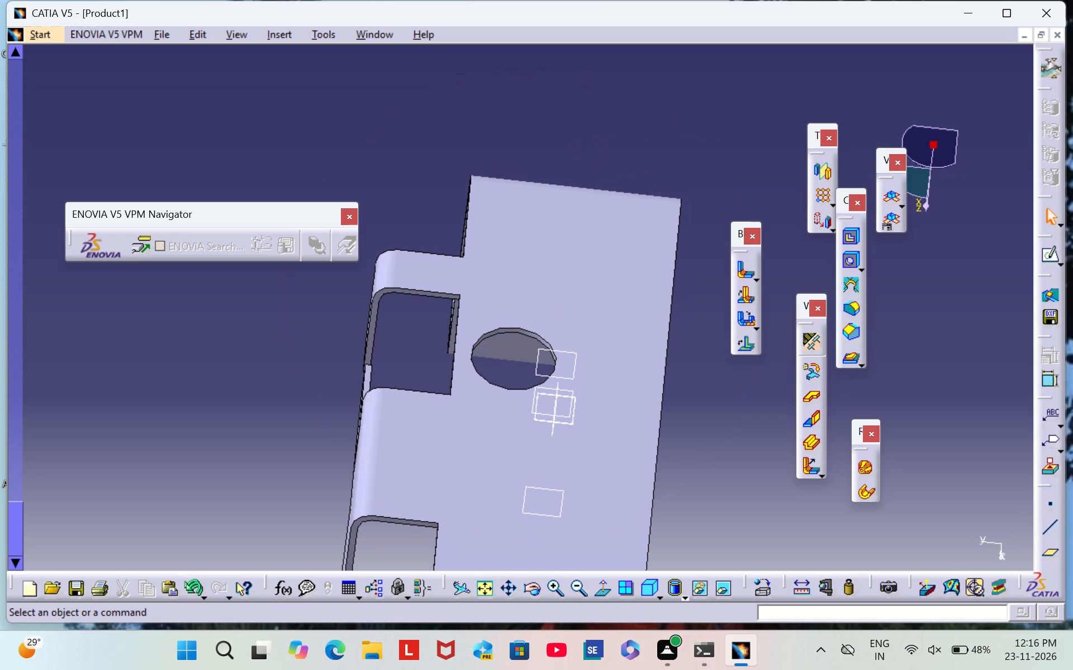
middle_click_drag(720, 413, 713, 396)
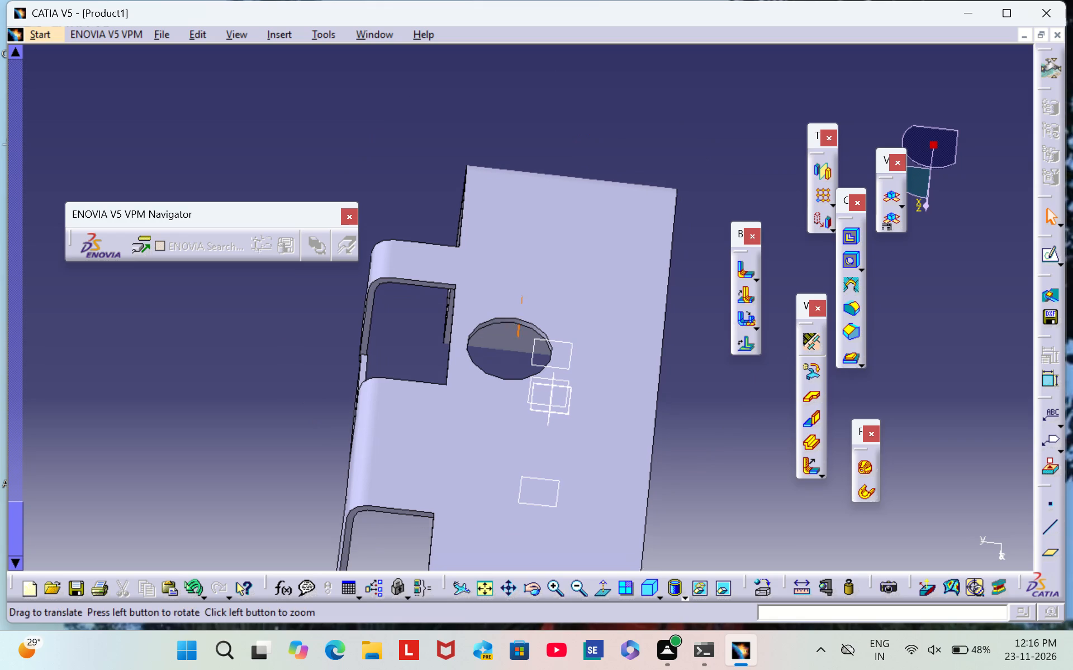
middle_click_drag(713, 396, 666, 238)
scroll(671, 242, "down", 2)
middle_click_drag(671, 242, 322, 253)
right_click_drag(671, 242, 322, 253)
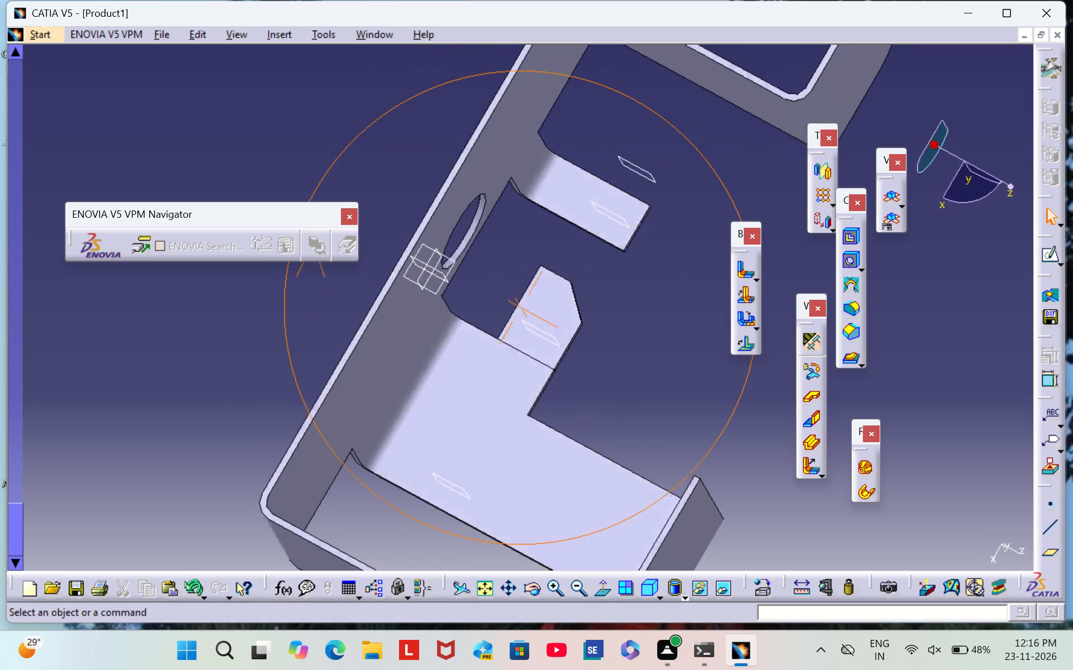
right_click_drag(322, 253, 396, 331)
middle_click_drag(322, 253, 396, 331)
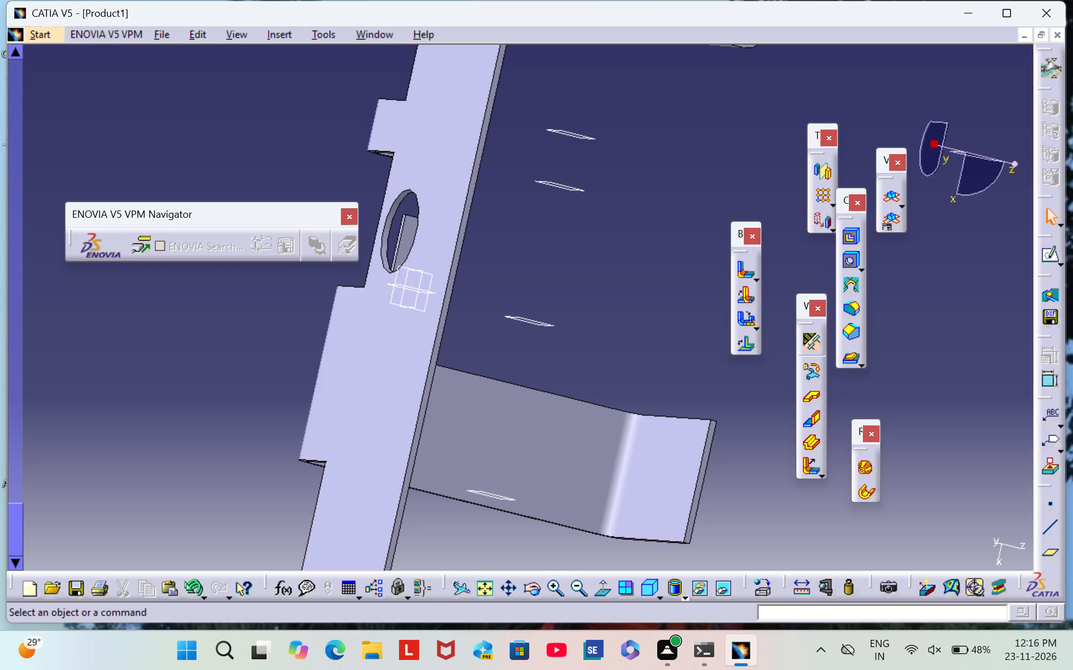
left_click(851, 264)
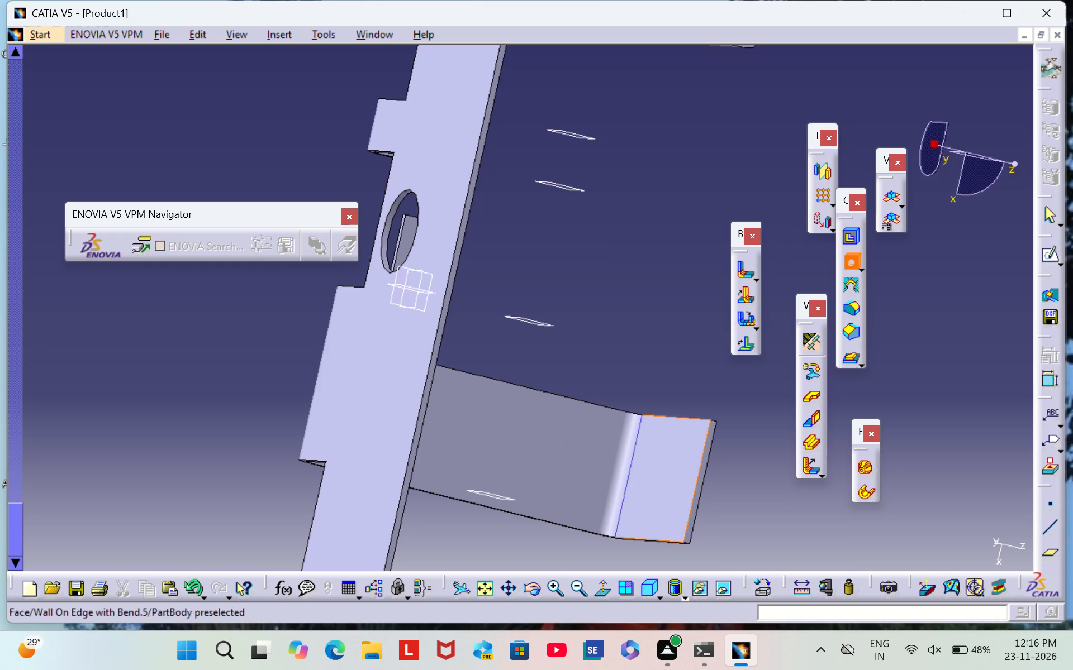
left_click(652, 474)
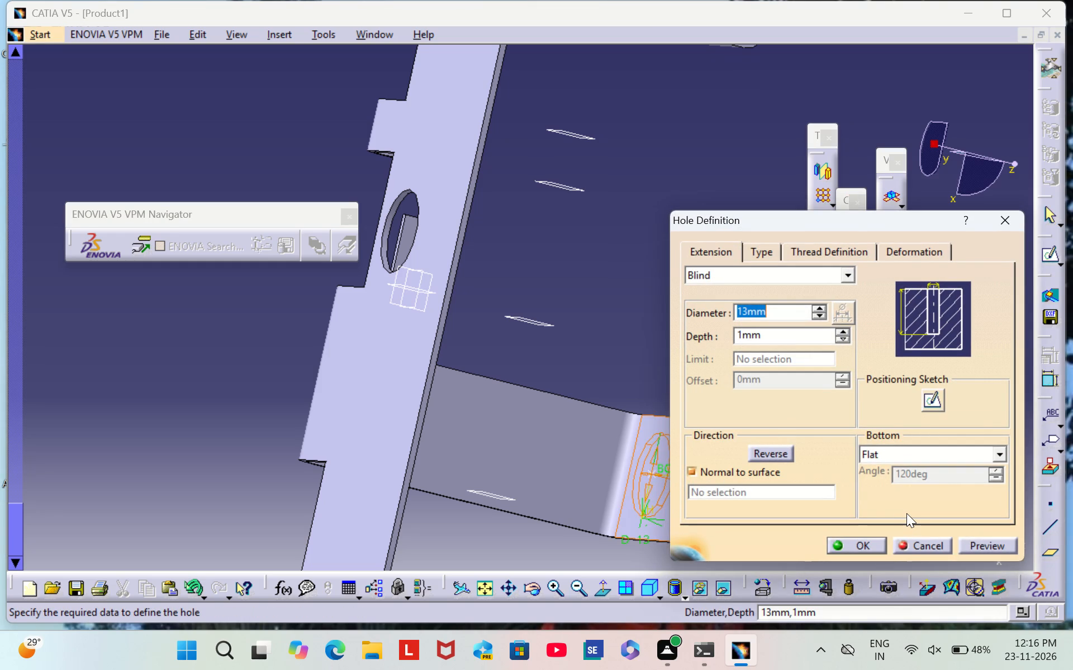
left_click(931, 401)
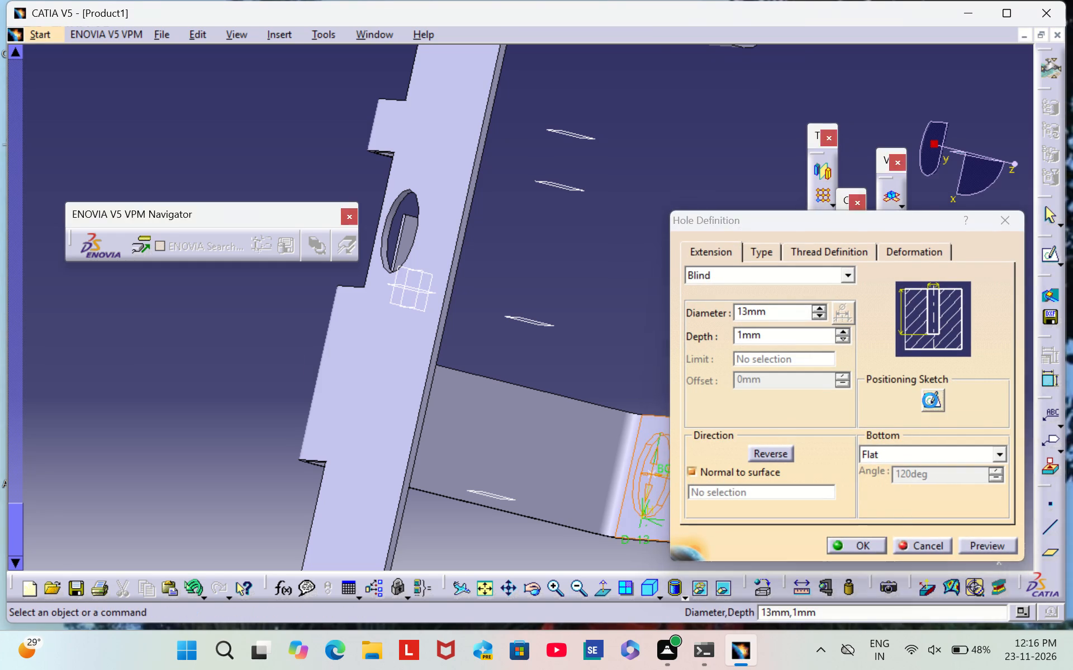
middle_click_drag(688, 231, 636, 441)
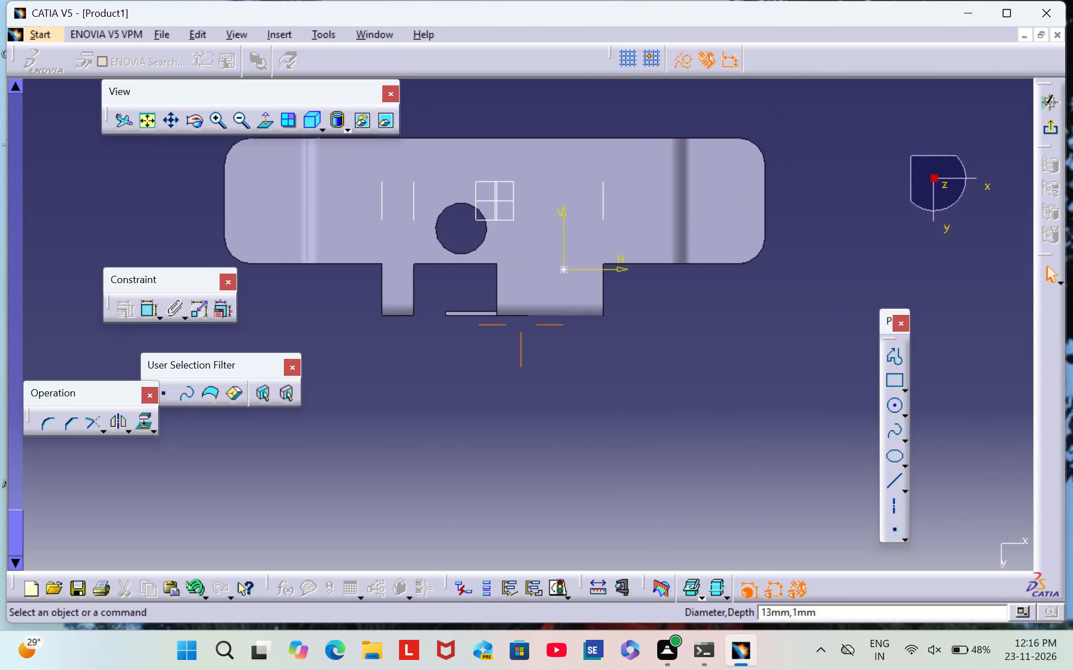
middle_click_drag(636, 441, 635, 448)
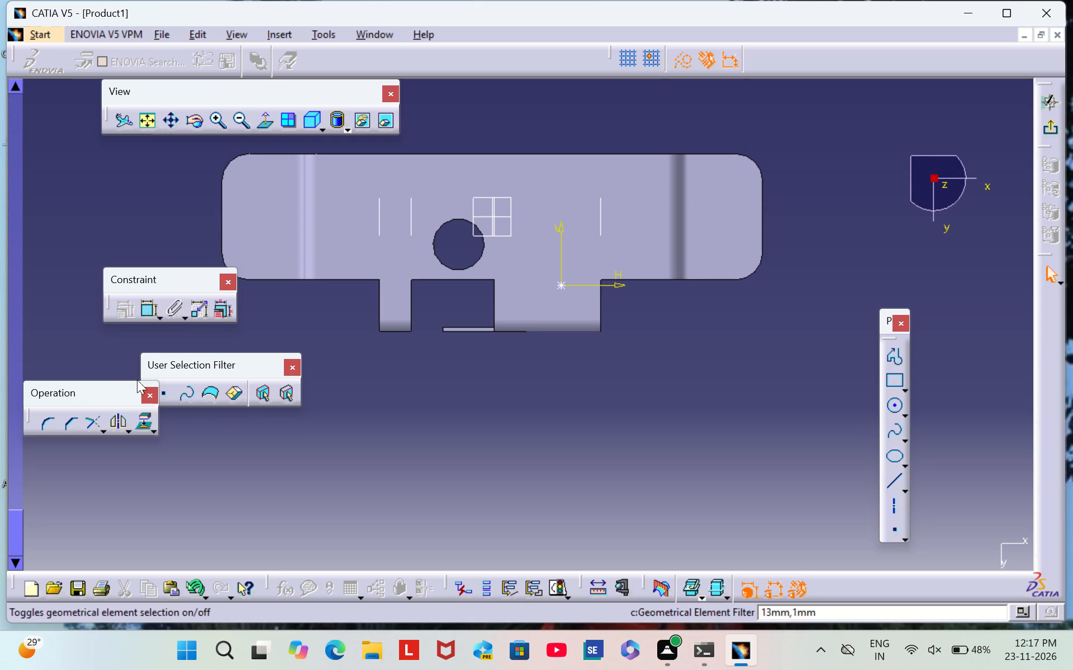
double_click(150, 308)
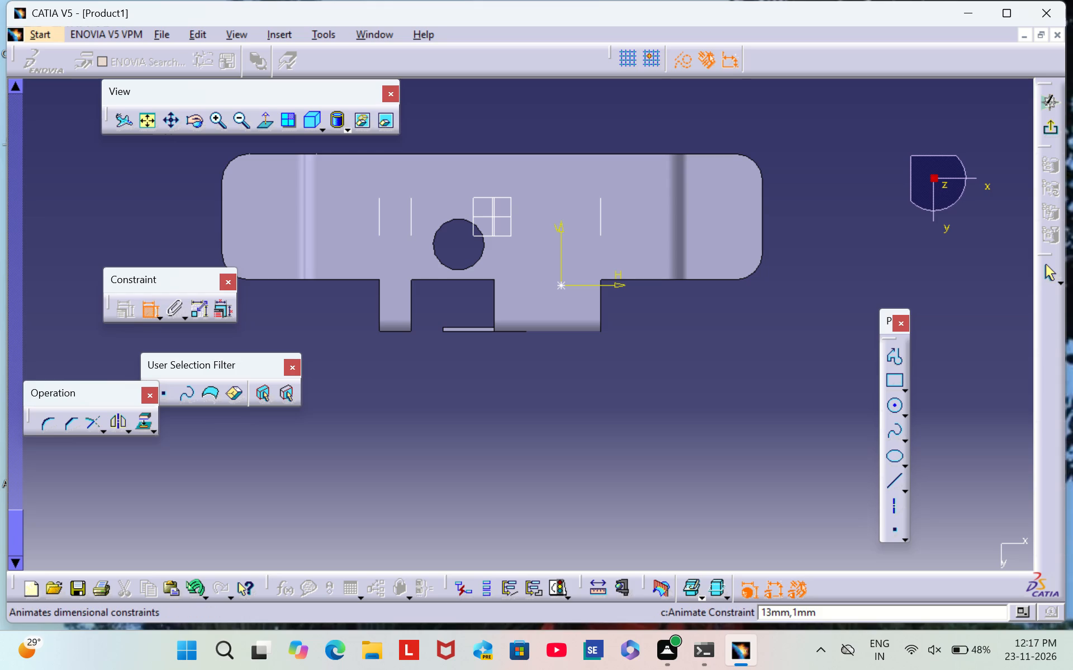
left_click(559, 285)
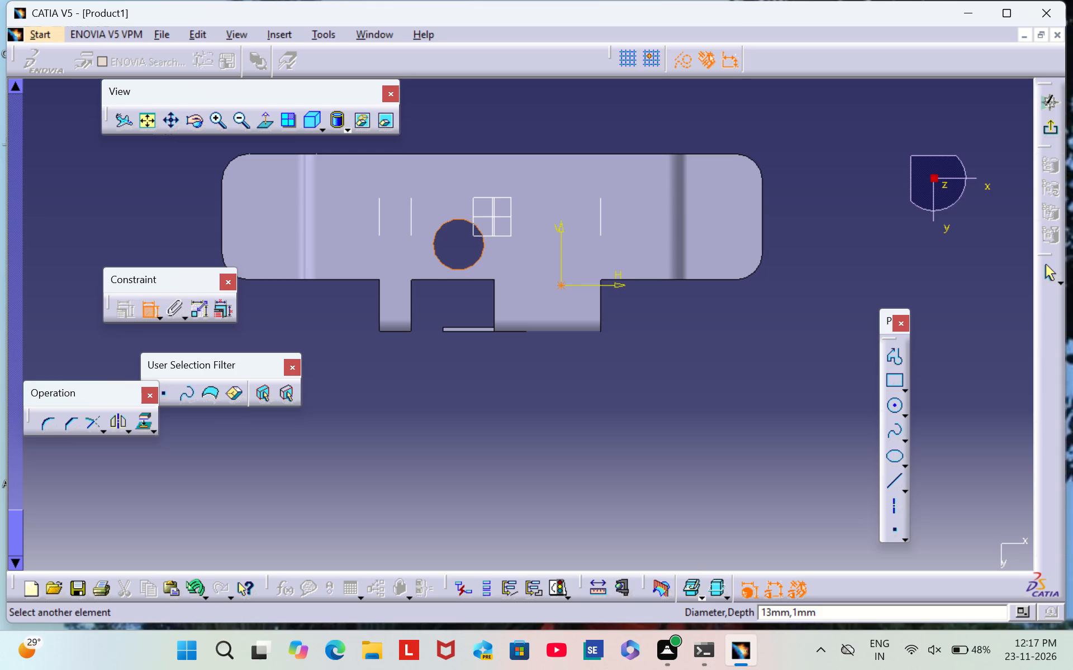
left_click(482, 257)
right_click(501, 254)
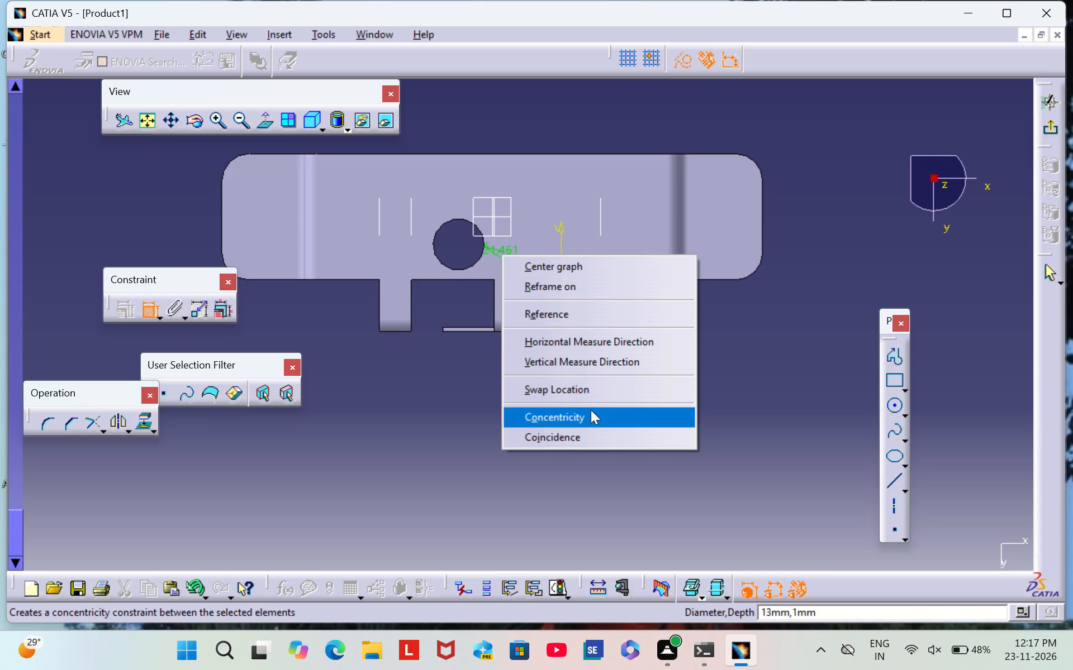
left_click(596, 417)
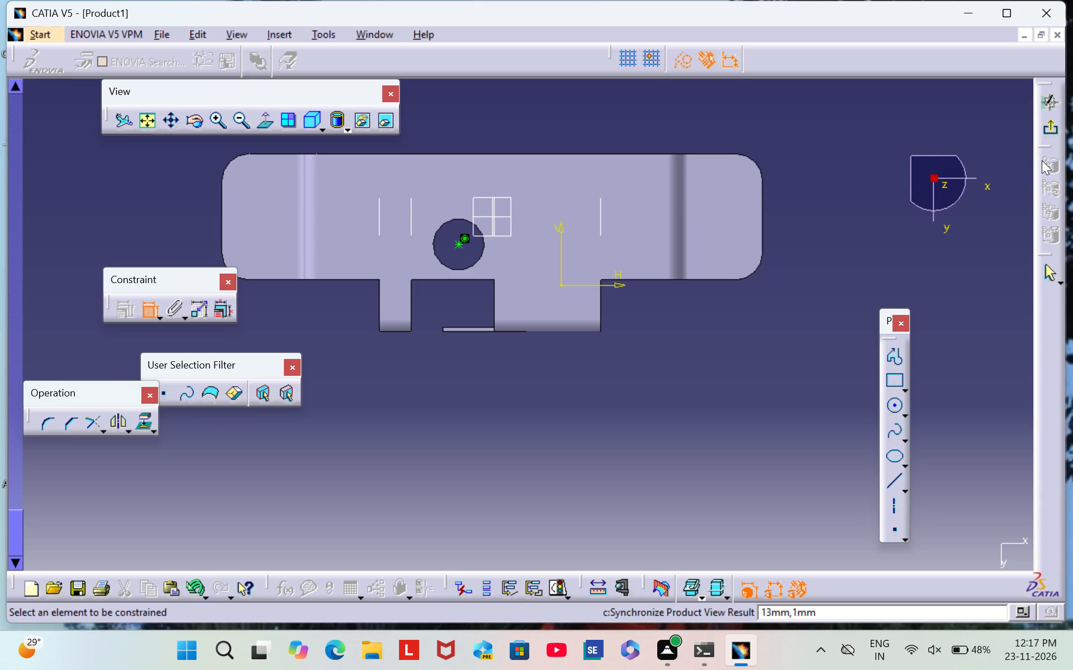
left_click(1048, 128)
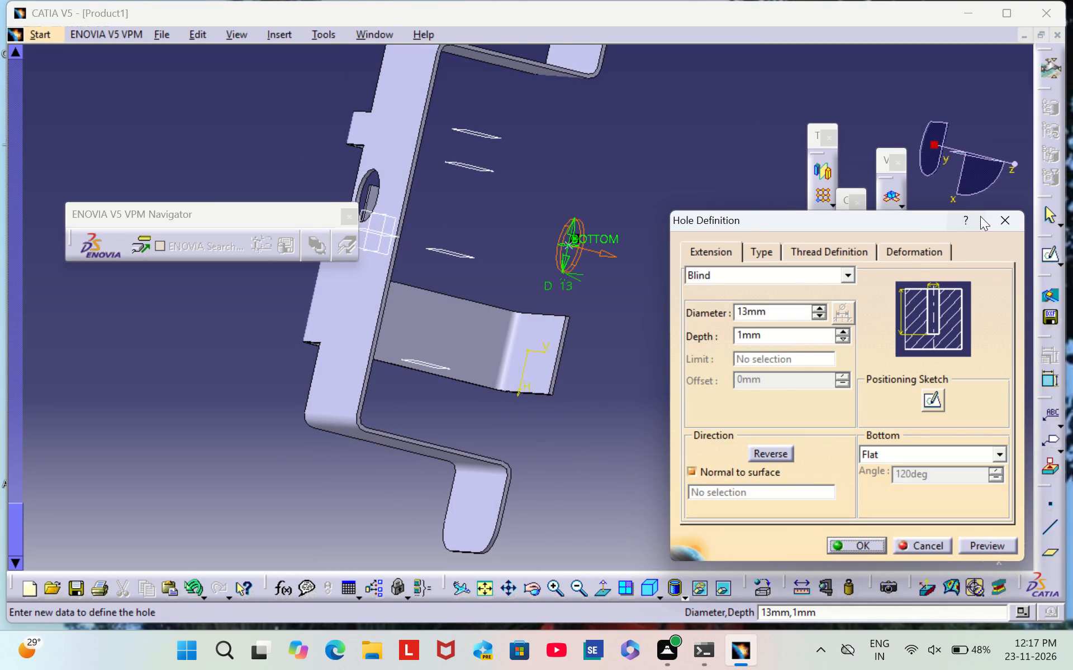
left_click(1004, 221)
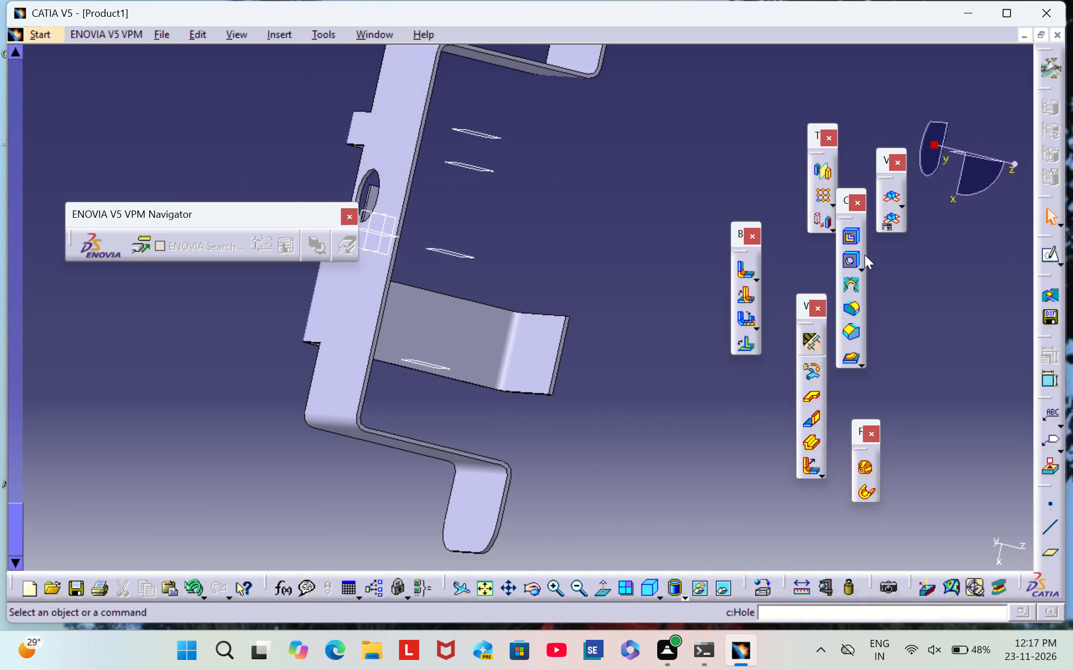
Create a blind hole, 13 mm in diameter and 1 mm deep, near the middle of the wide wall's bent end wall.
left_click(852, 265)
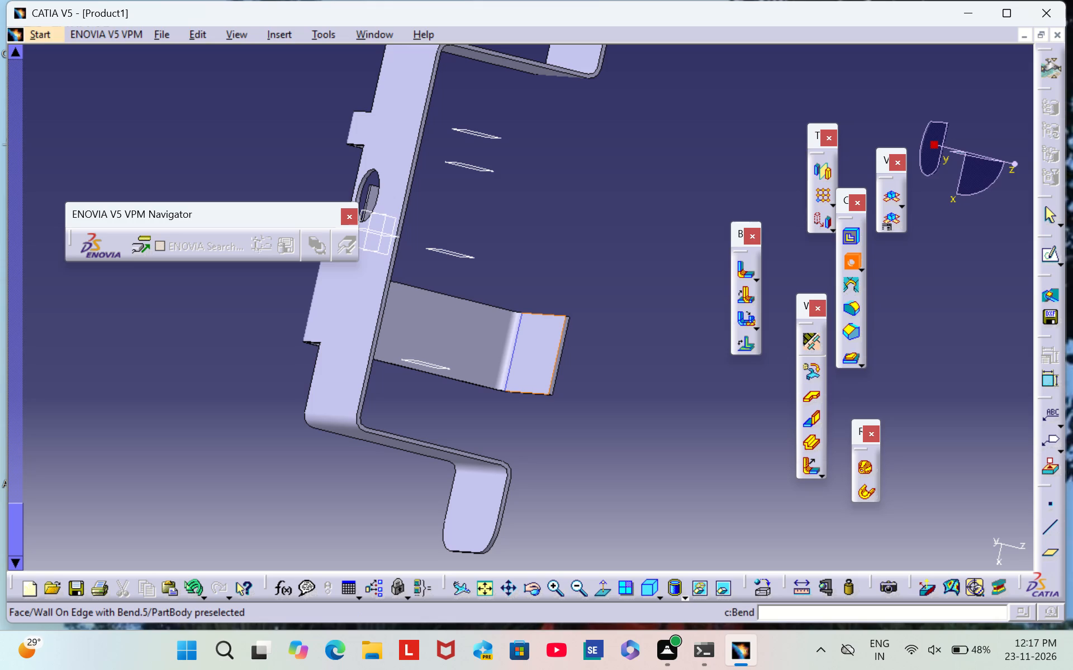
left_click(532, 352)
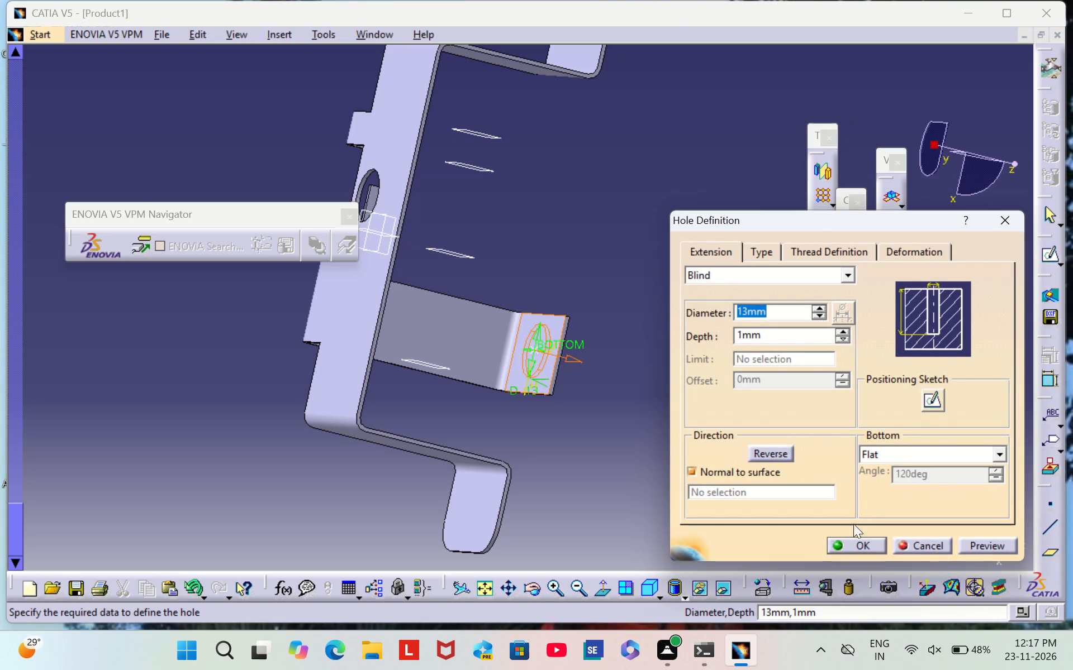
left_click(873, 545)
left_click(676, 270)
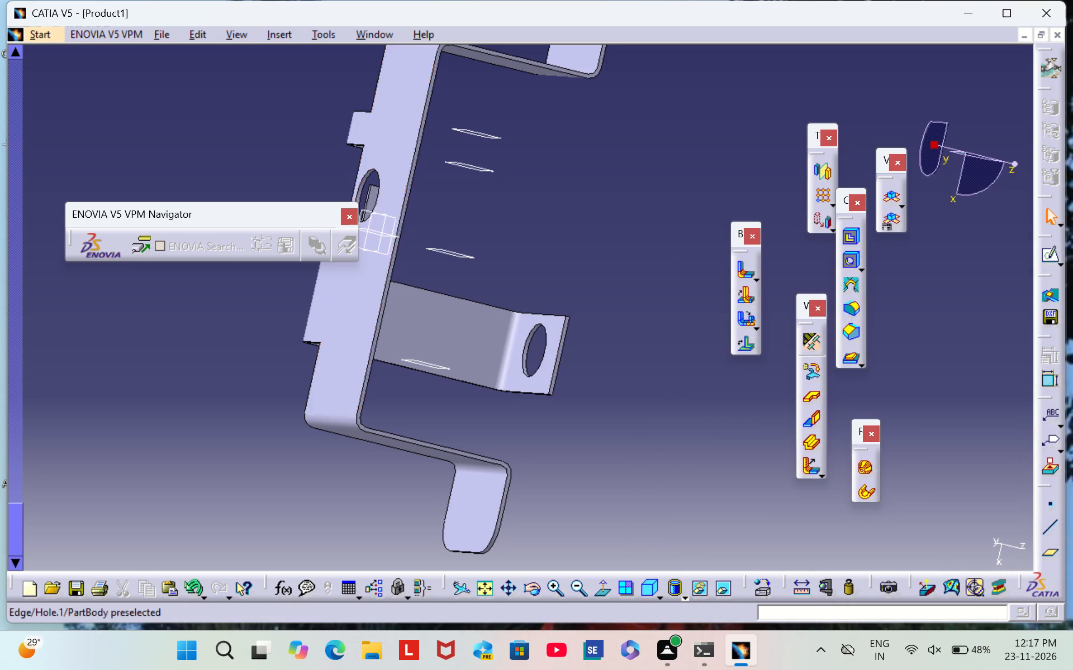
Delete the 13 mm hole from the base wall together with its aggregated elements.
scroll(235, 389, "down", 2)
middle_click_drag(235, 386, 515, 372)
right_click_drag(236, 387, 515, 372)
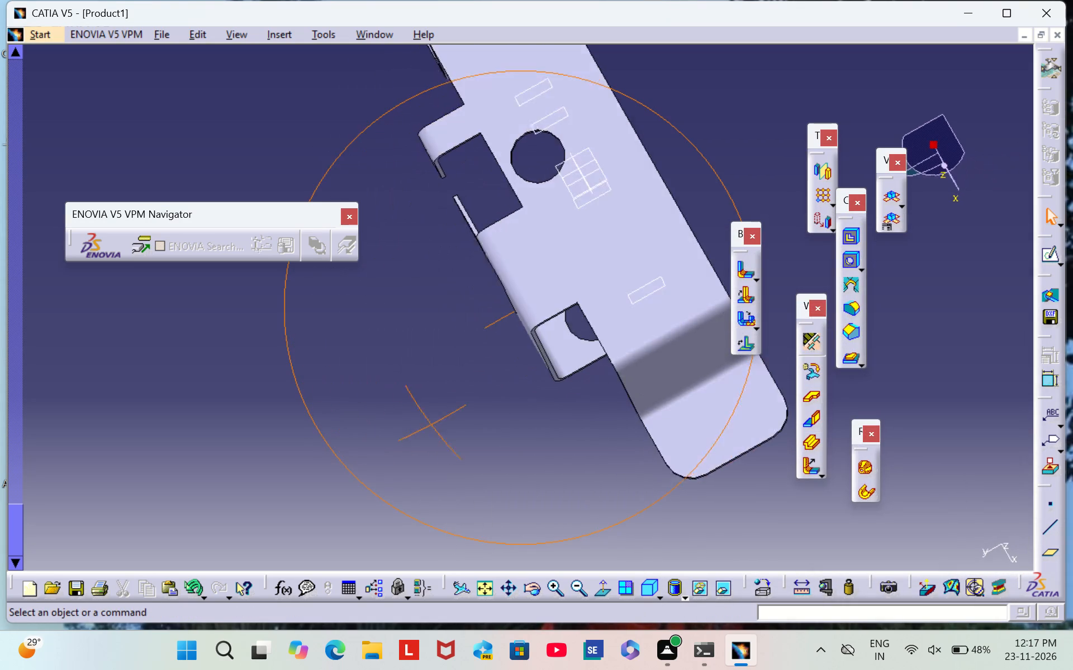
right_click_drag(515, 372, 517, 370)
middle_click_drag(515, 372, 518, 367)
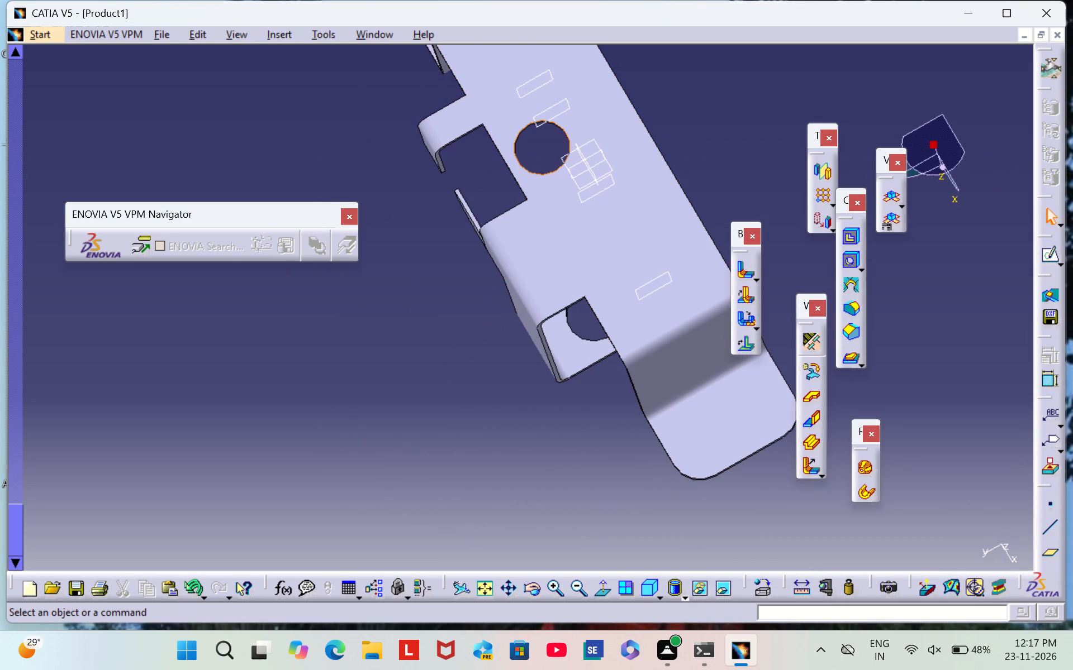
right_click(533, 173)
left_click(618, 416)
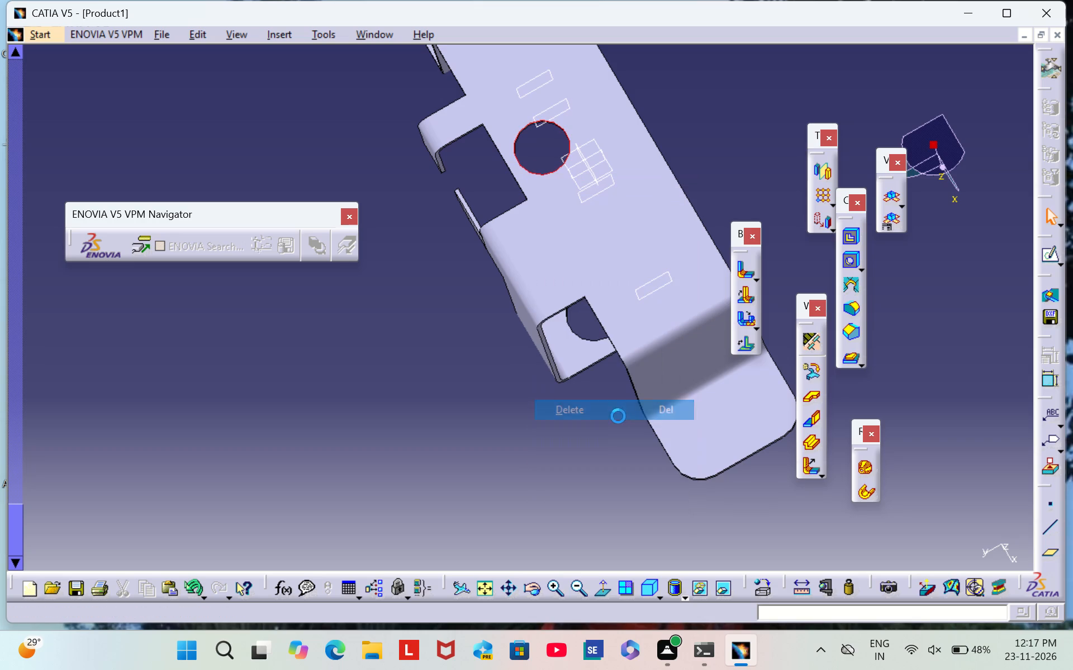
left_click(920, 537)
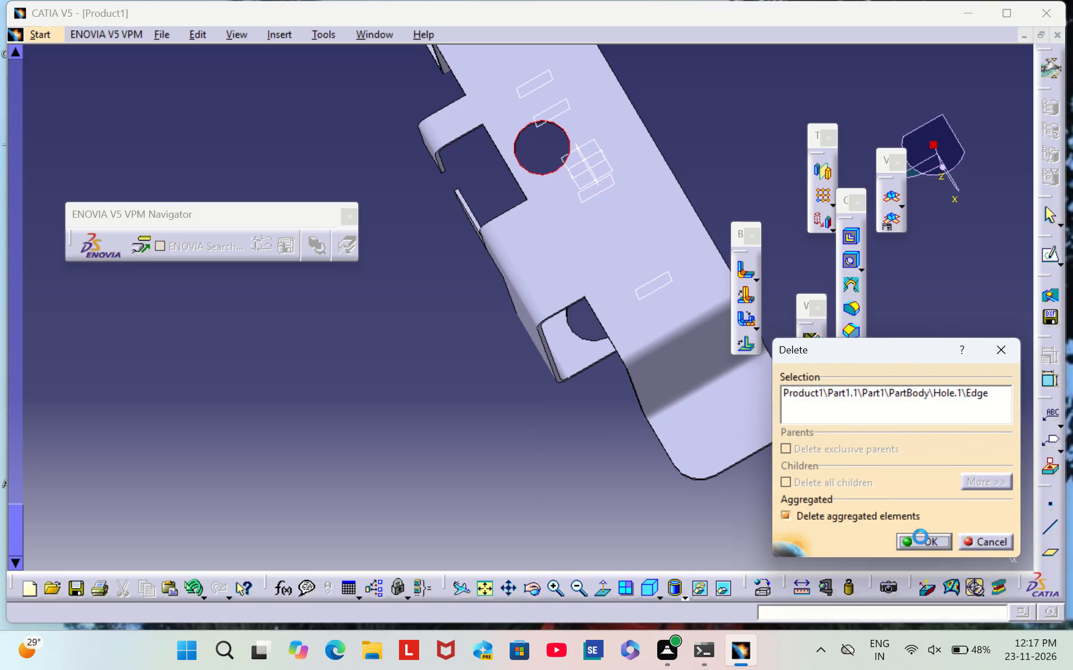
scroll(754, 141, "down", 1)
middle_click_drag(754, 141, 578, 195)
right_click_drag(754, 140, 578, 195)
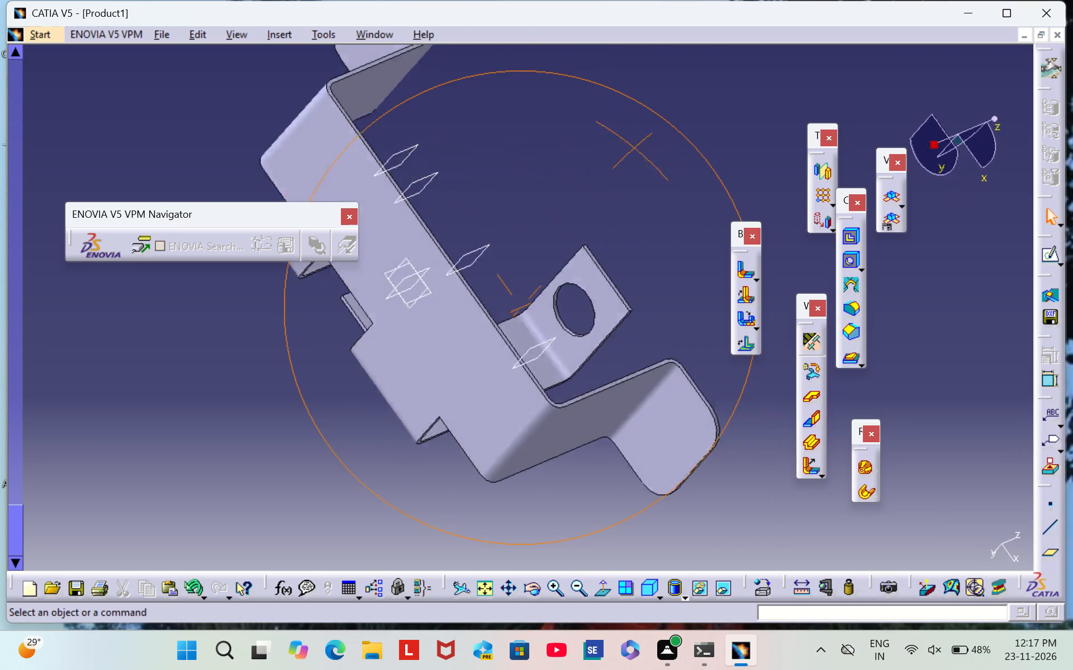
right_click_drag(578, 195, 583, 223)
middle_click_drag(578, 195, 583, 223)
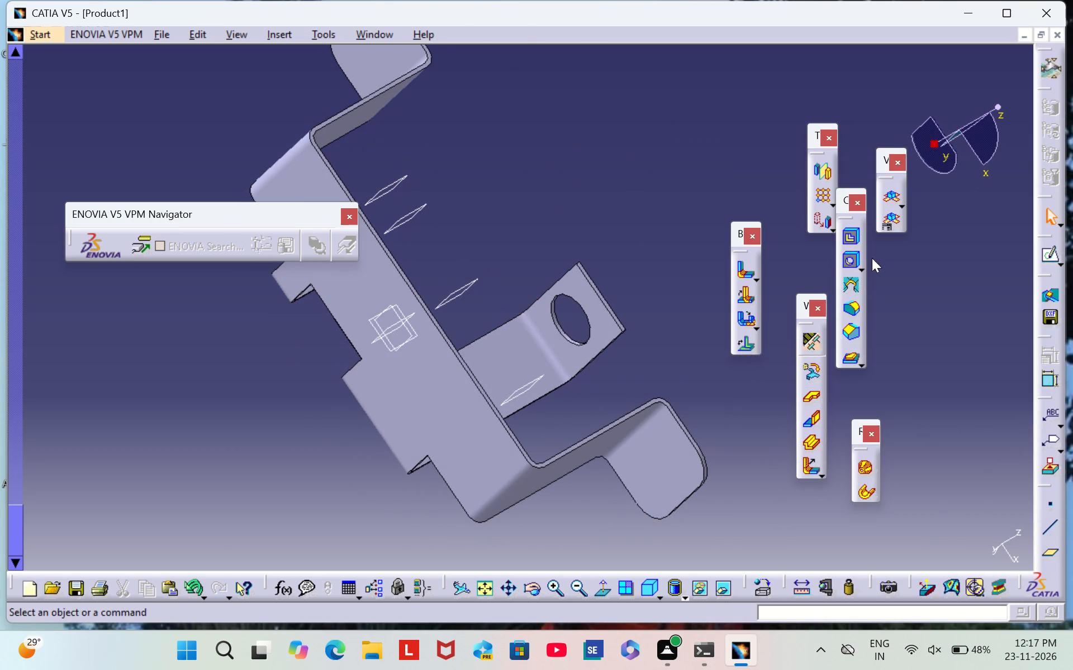
Create a blind hole, 13 mm in diameter and 1 mm deep, in the base wall, concentric with the wide wall's end-wall hole.
left_click(855, 260)
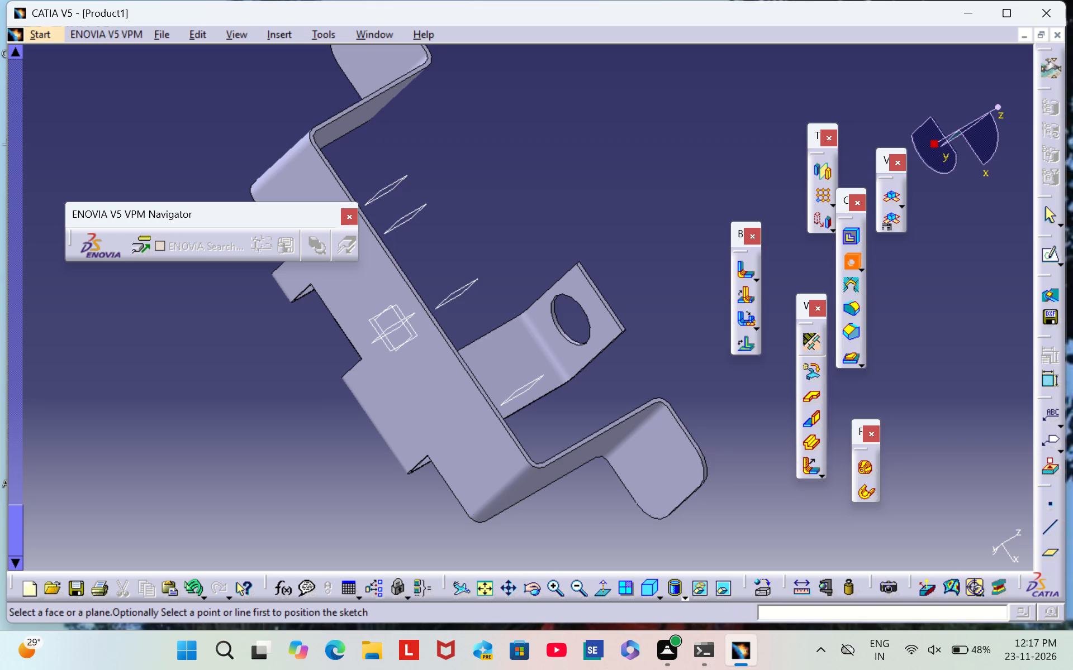
left_click(405, 407)
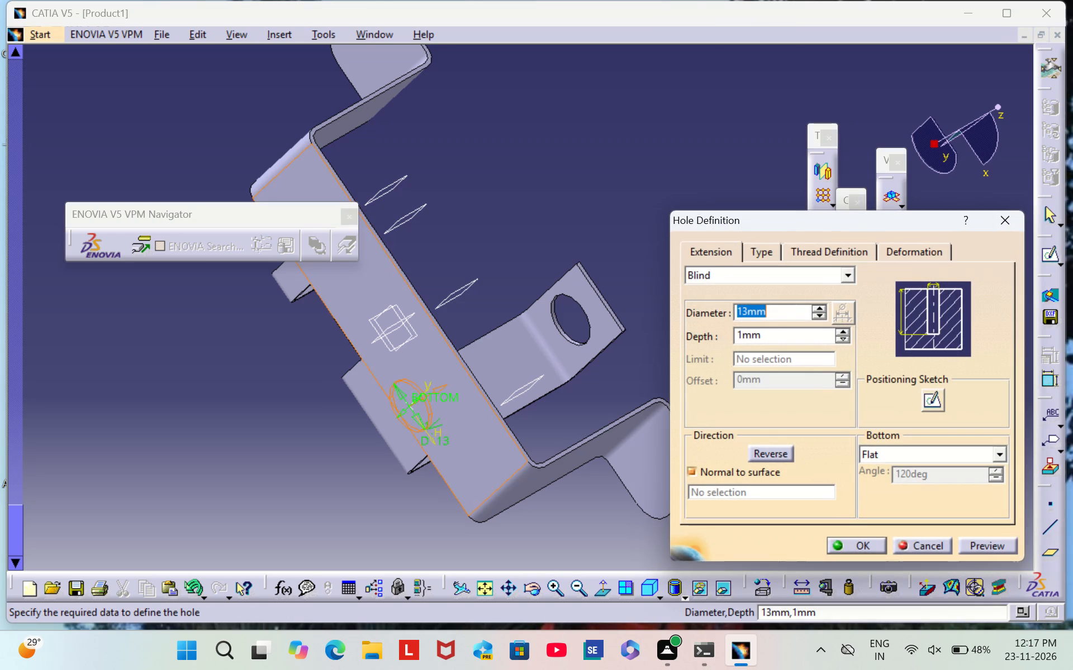
left_click(934, 395)
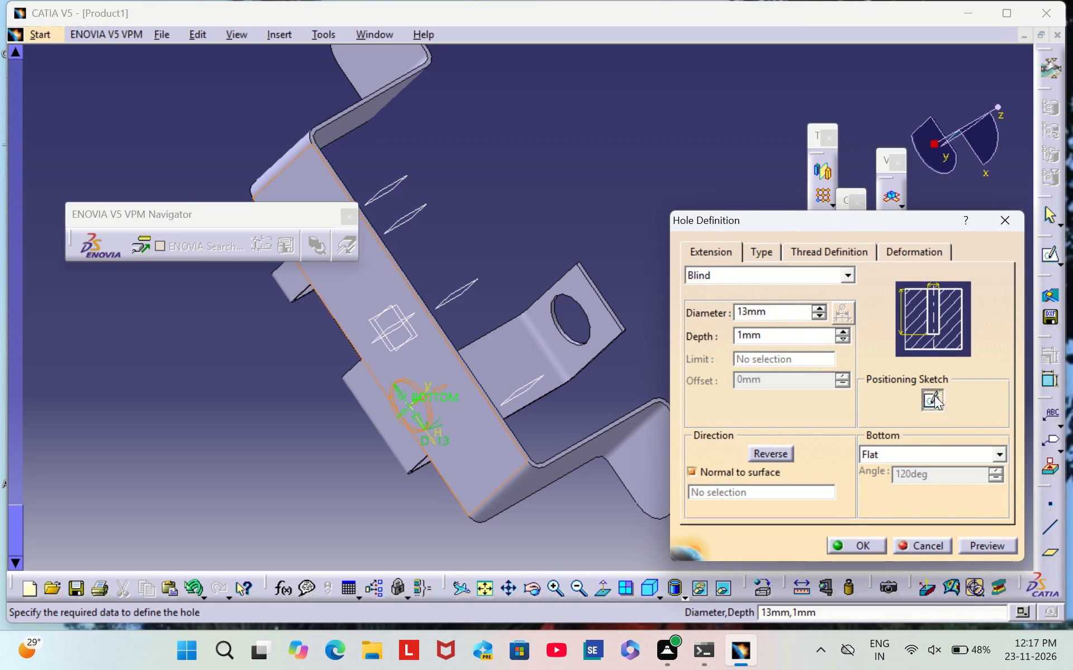
scroll(675, 387, "down", 1)
middle_click_drag(674, 387, 699, 198)
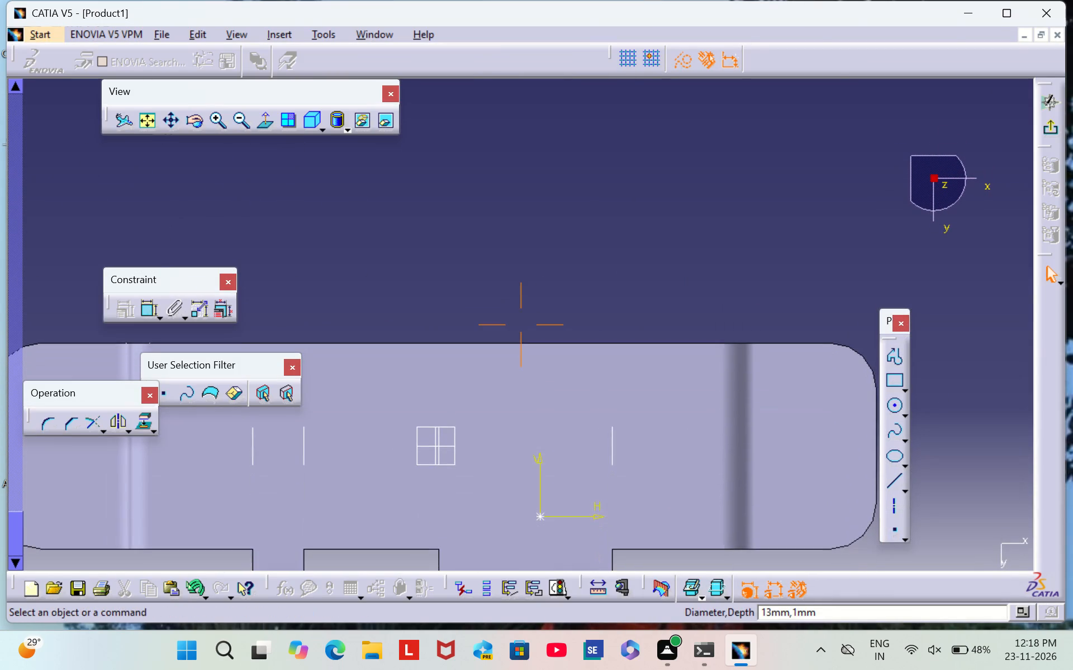
middle_click_drag(669, 296, 668, 159)
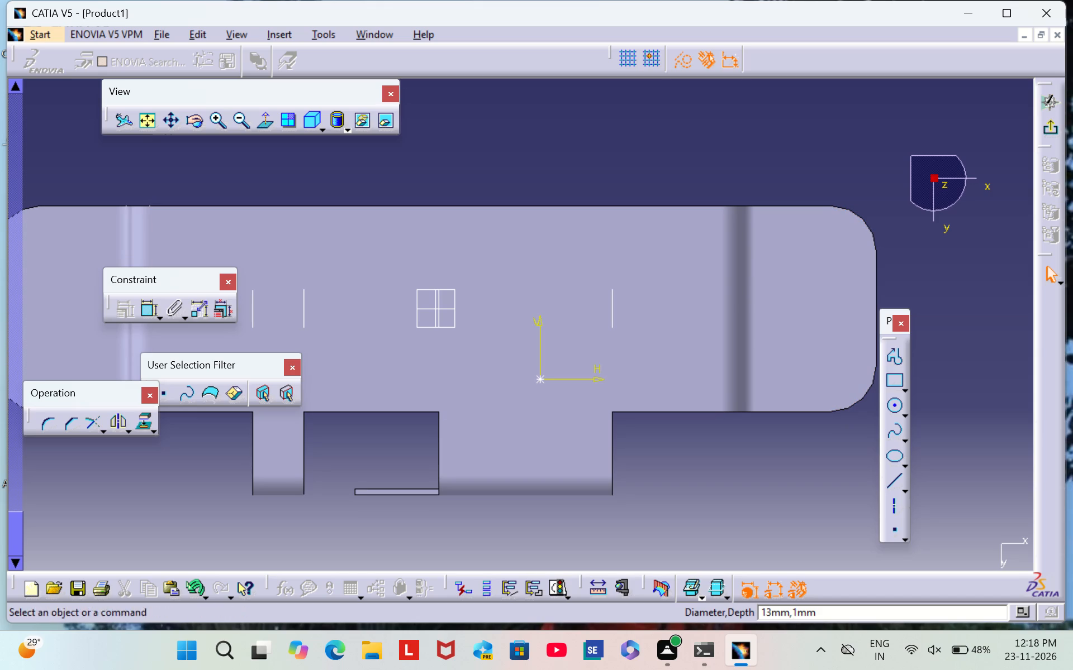
left_click(268, 117)
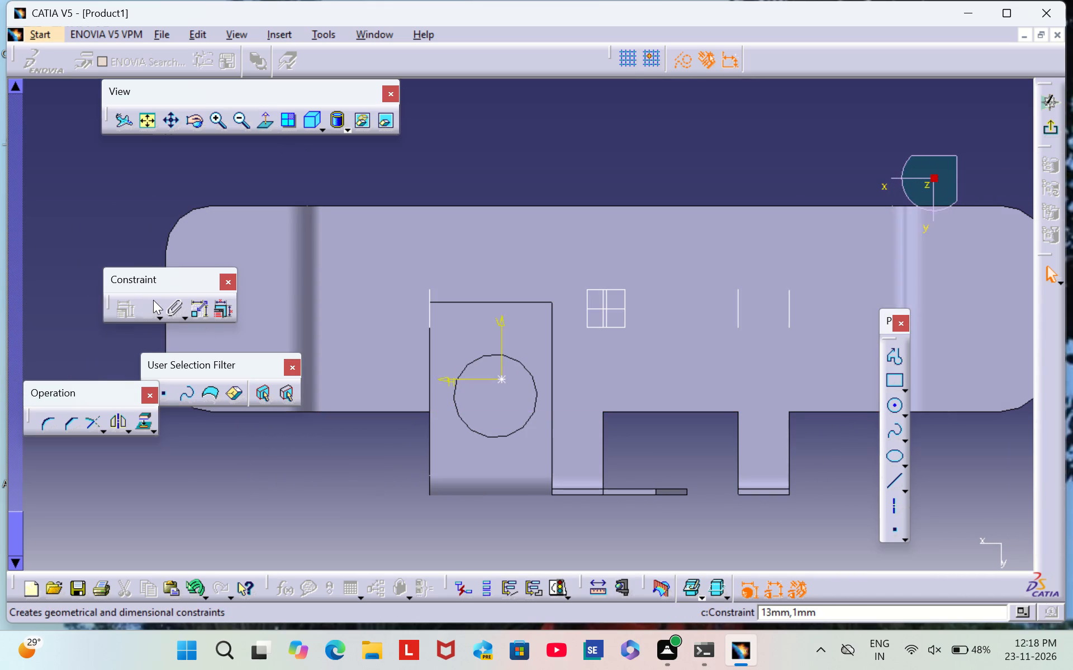
double_click(150, 304)
left_click(519, 428)
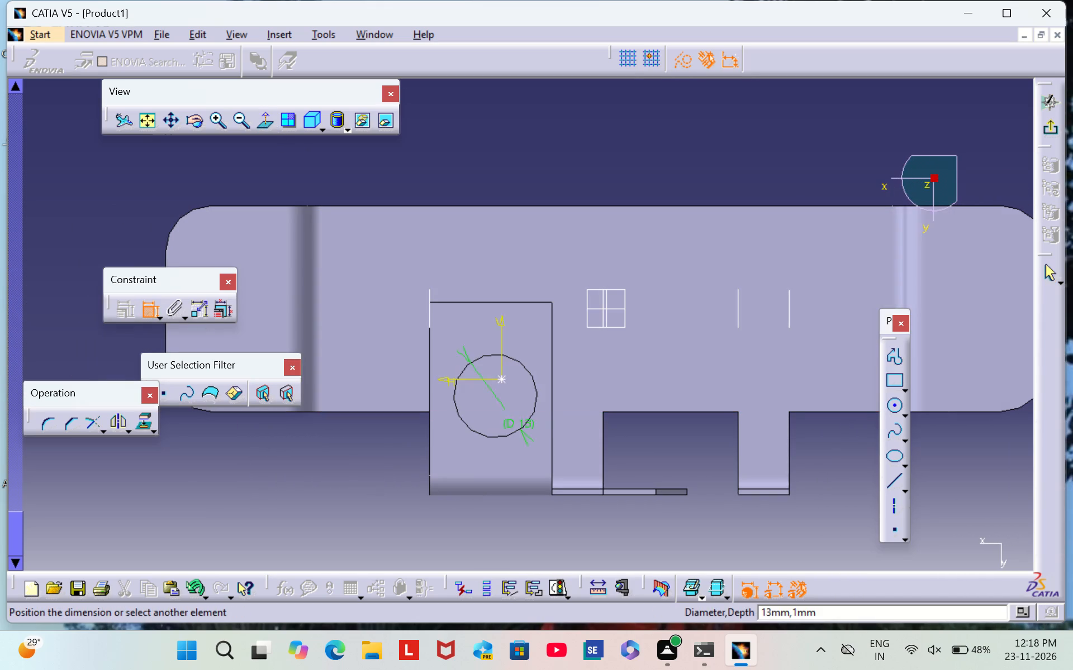
left_click(502, 379)
right_click(570, 348)
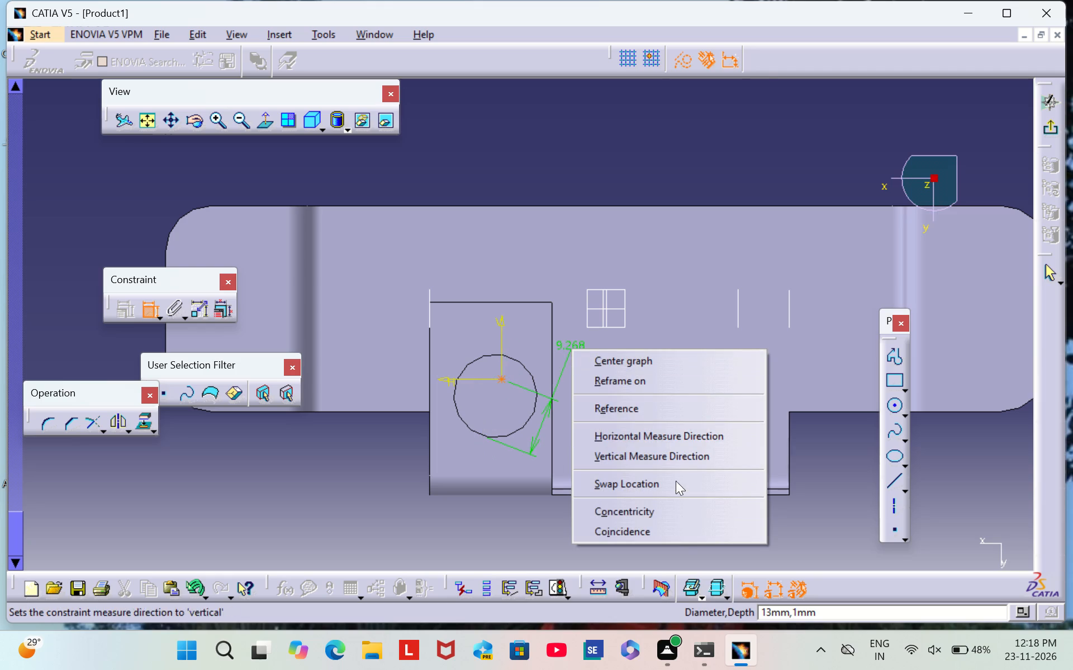
left_click(678, 514)
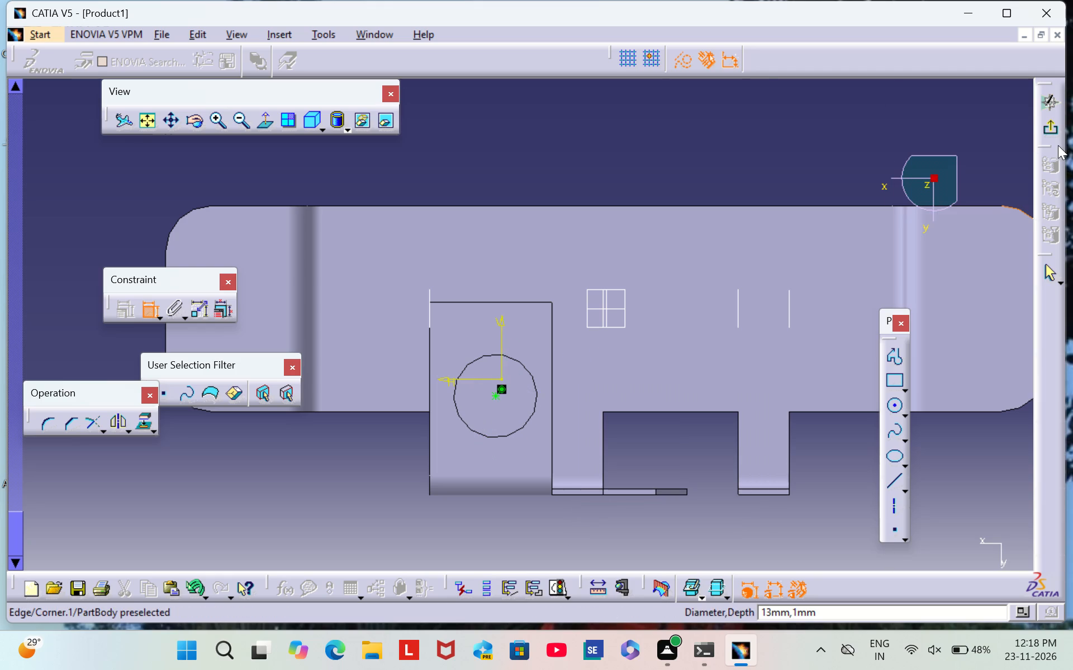
left_click(1048, 126)
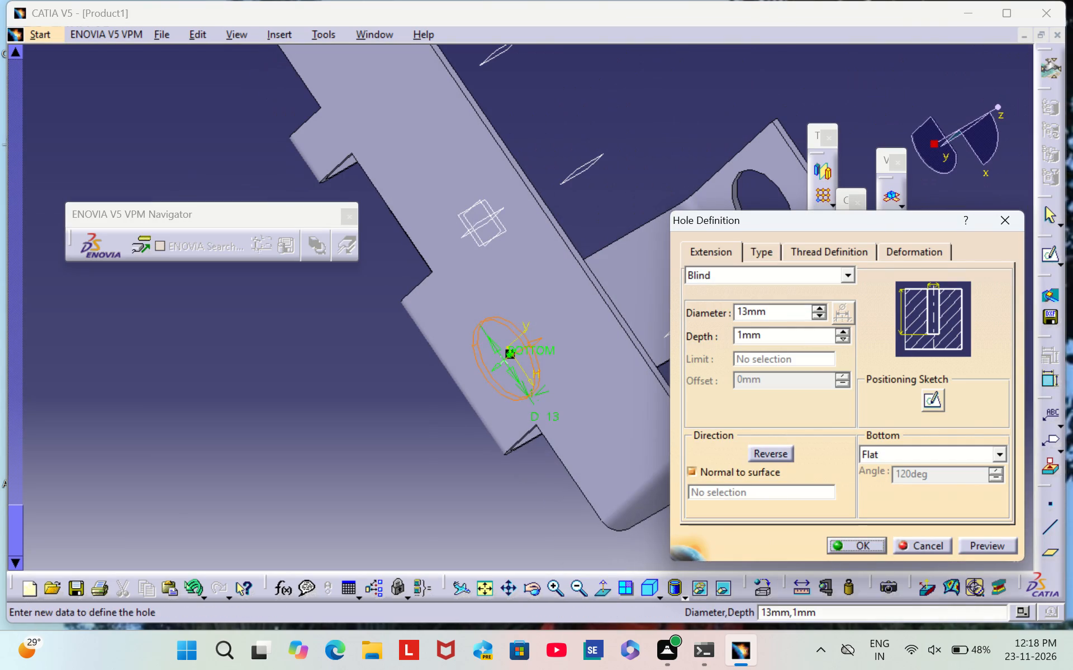
left_click(857, 545)
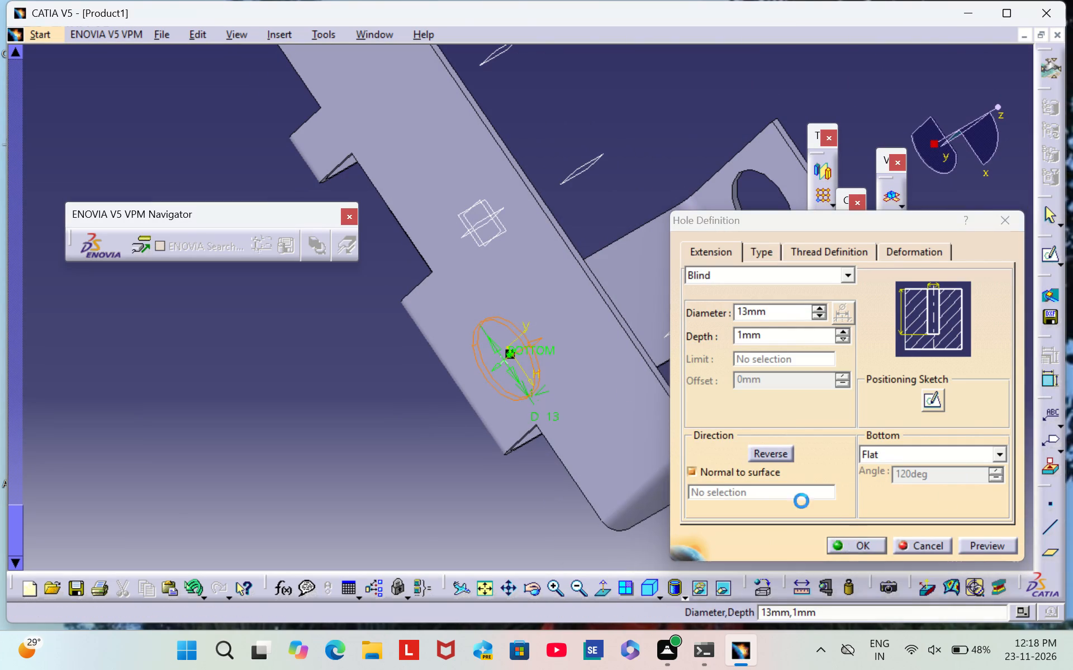
Set the diameter of the base wall's hole to 8 mm.
left_click(237, 350)
middle_click_drag(237, 349, 620, 194)
scroll(237, 348, "down", 1)
right_click_drag(239, 347, 620, 194)
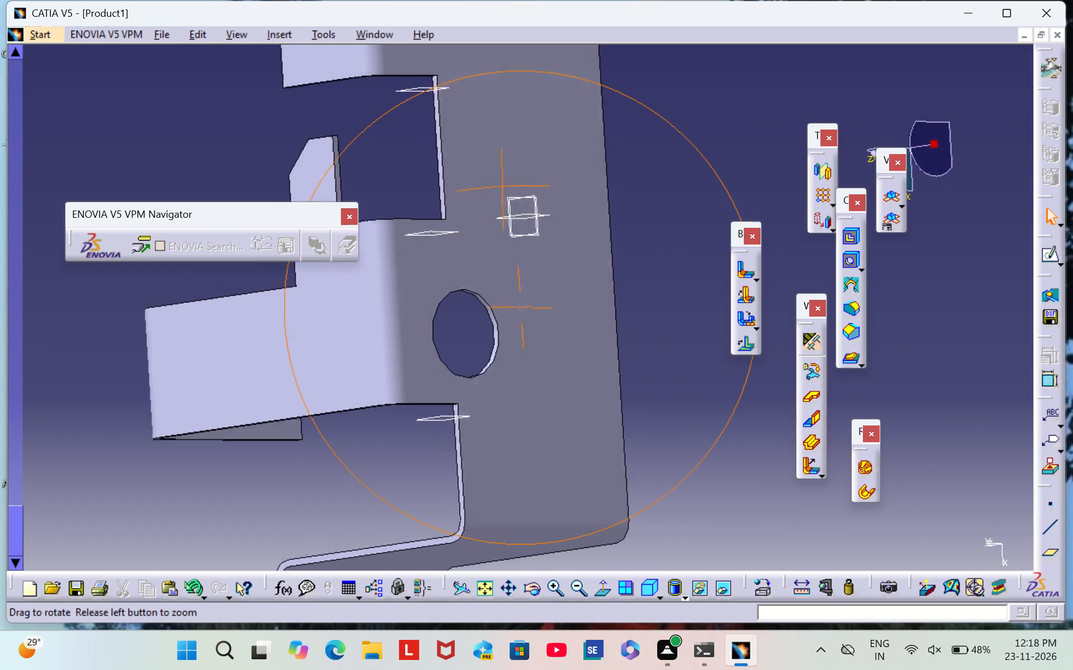
right_click_drag(620, 194, 572, 175)
middle_click_drag(620, 194, 572, 175)
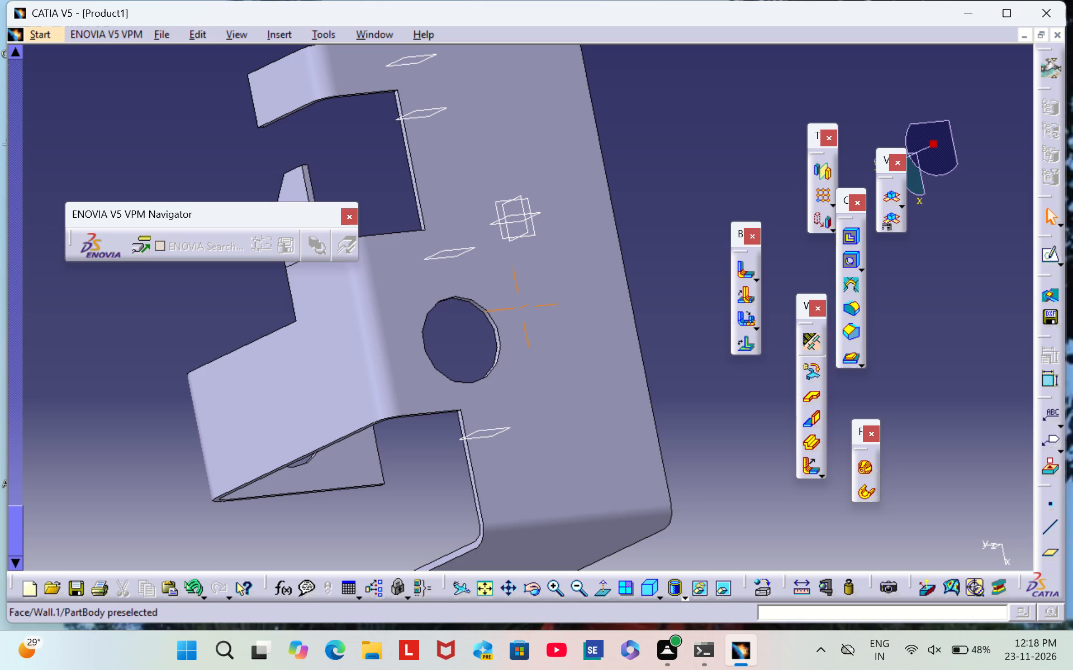
double_click(494, 361)
key("BackSpace")
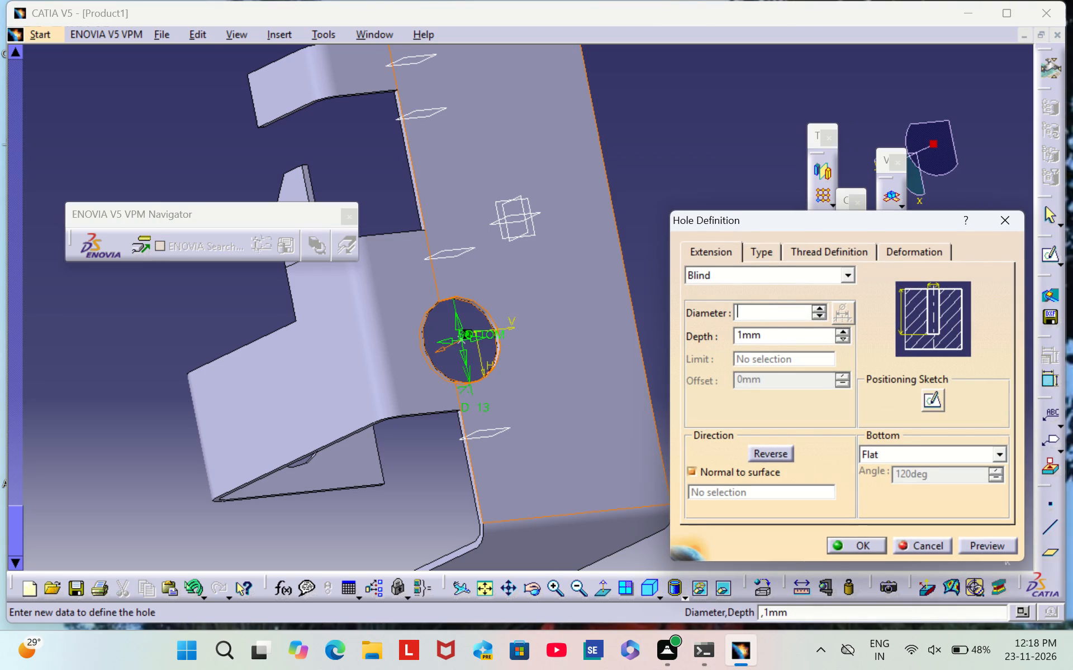
key("8")
left_click(859, 542)
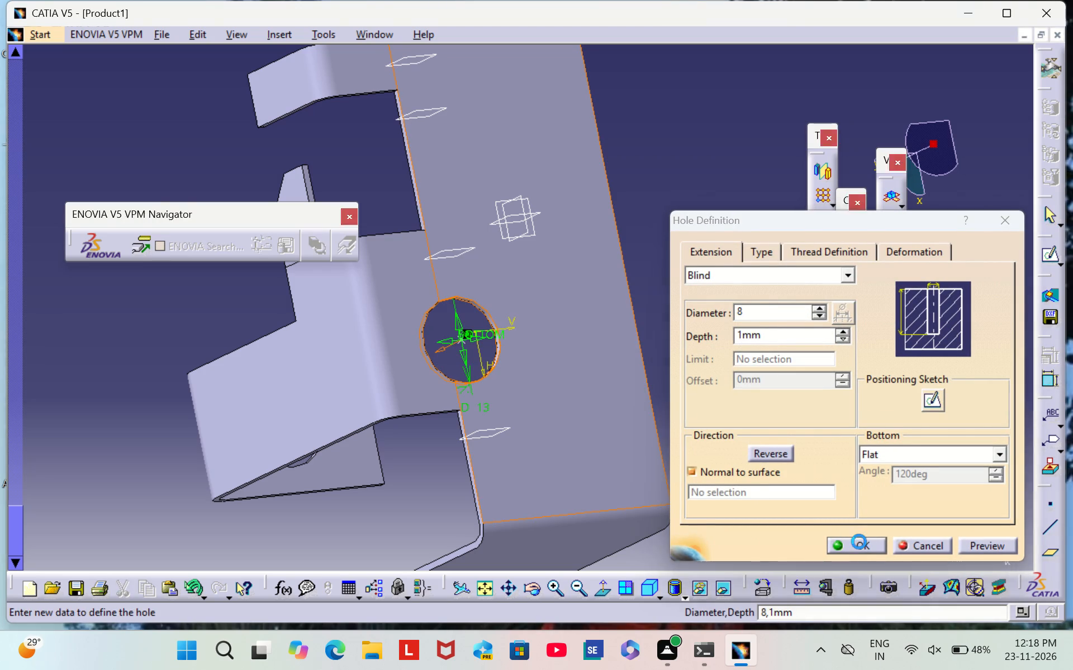
left_click(867, 545)
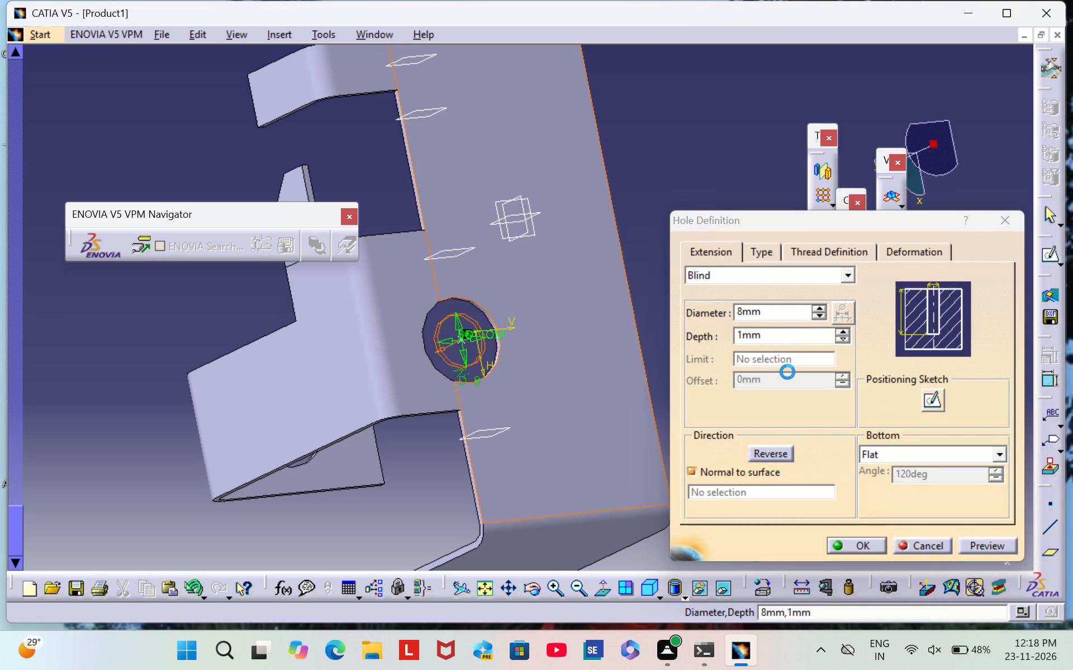
Examine the bracket from several directions, including an isometric view, checking both holes, the flanges and the bent tabs.
left_click(697, 246)
middle_click_drag(697, 242, 305, 329)
scroll(697, 241, "down", 1)
right_click_drag(697, 241, 305, 329)
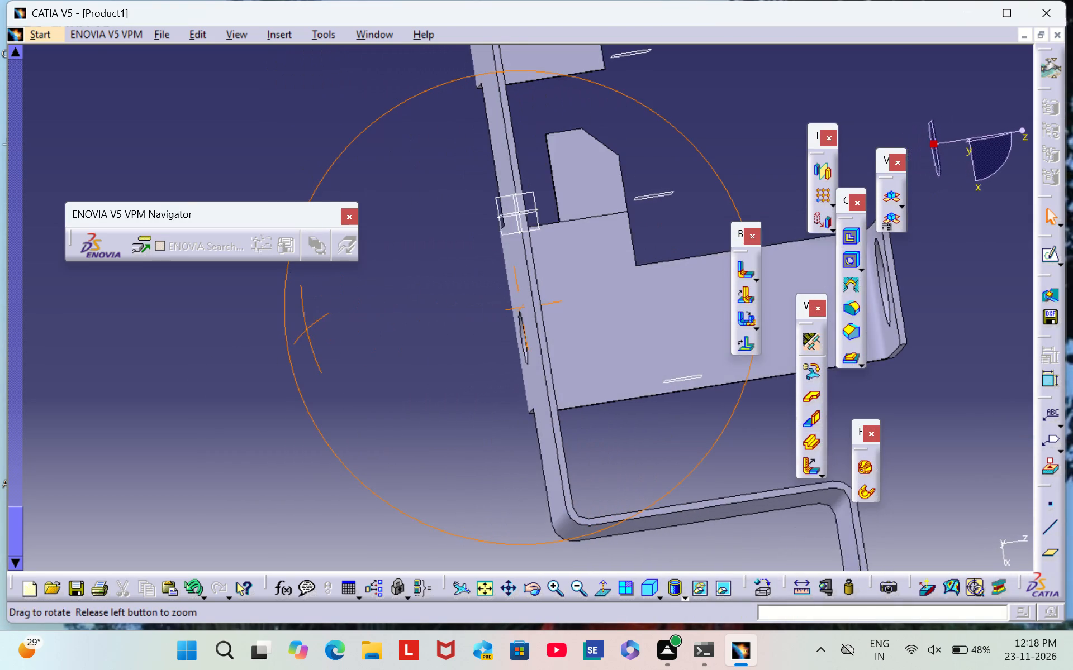
right_click_drag(305, 329, 589, 290)
middle_click_drag(305, 329, 589, 290)
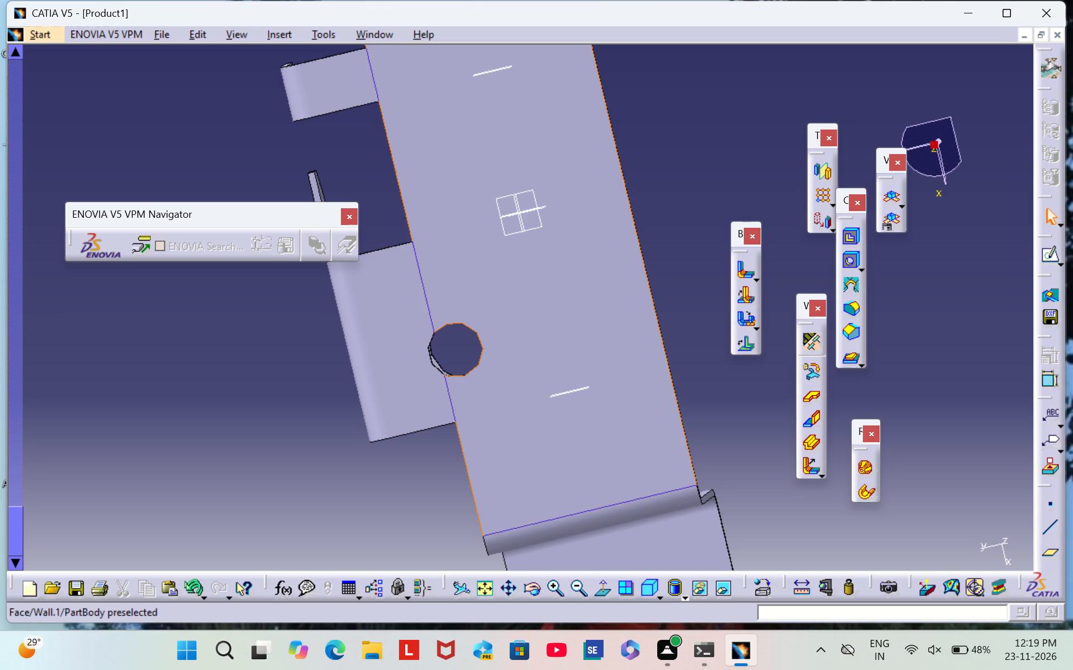
left_click(651, 585)
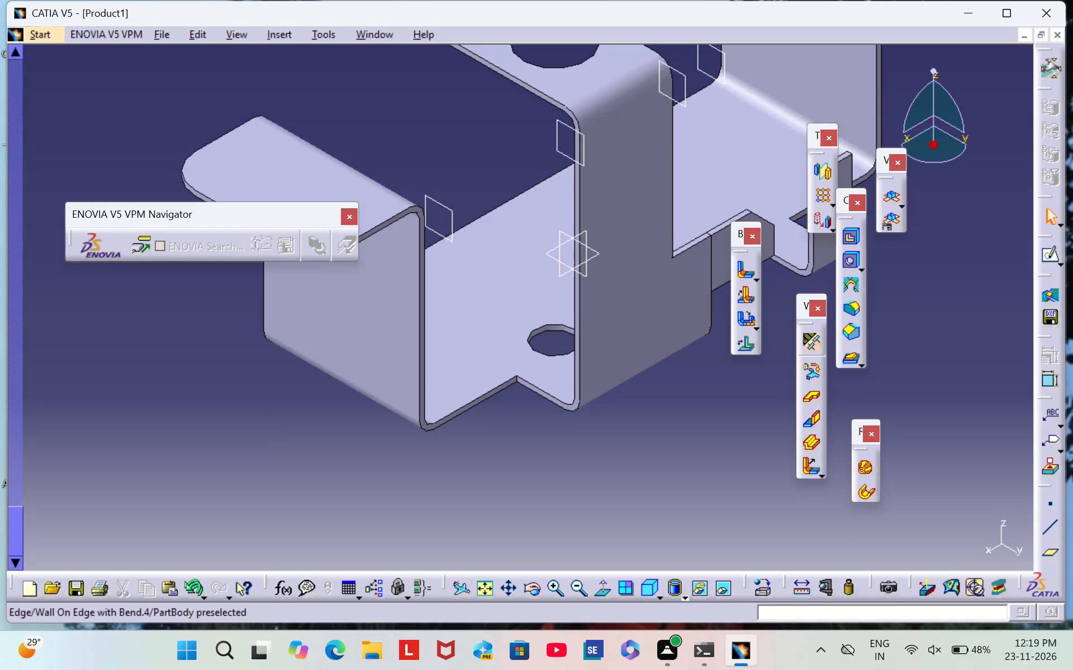
middle_click_drag(691, 390, 648, 459)
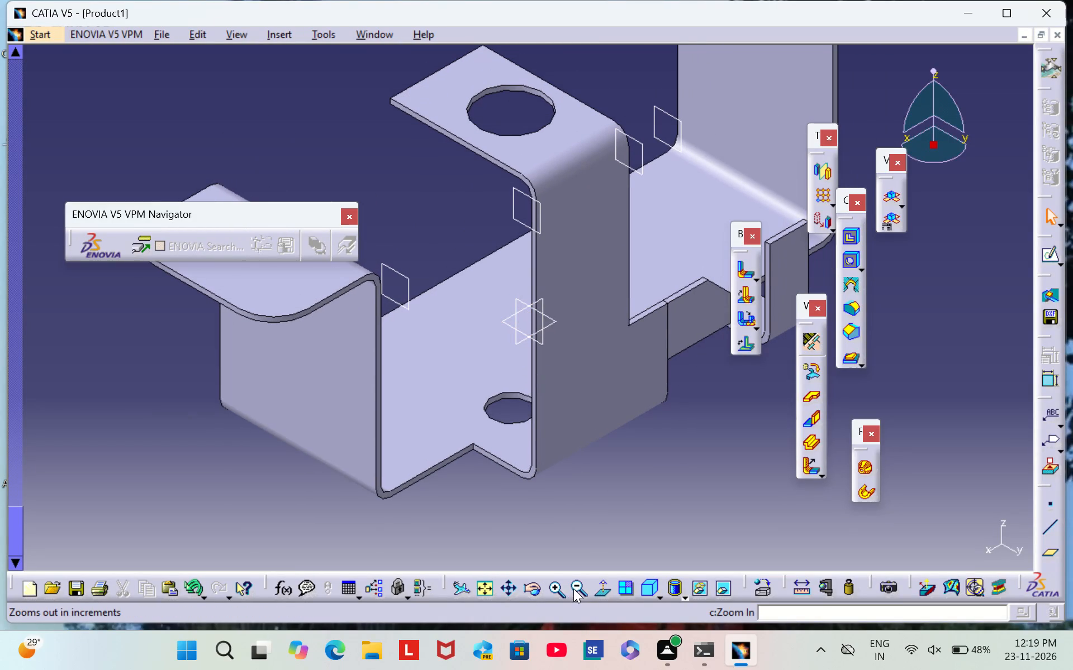
left_click(573, 586)
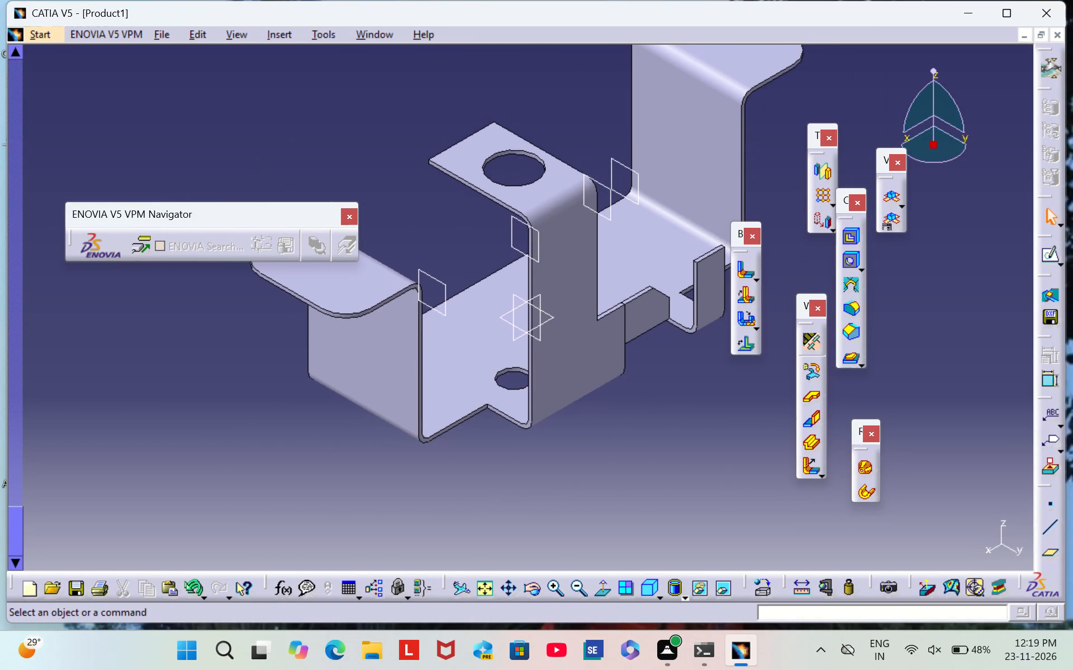
middle_click_drag(766, 132, 716, 204)
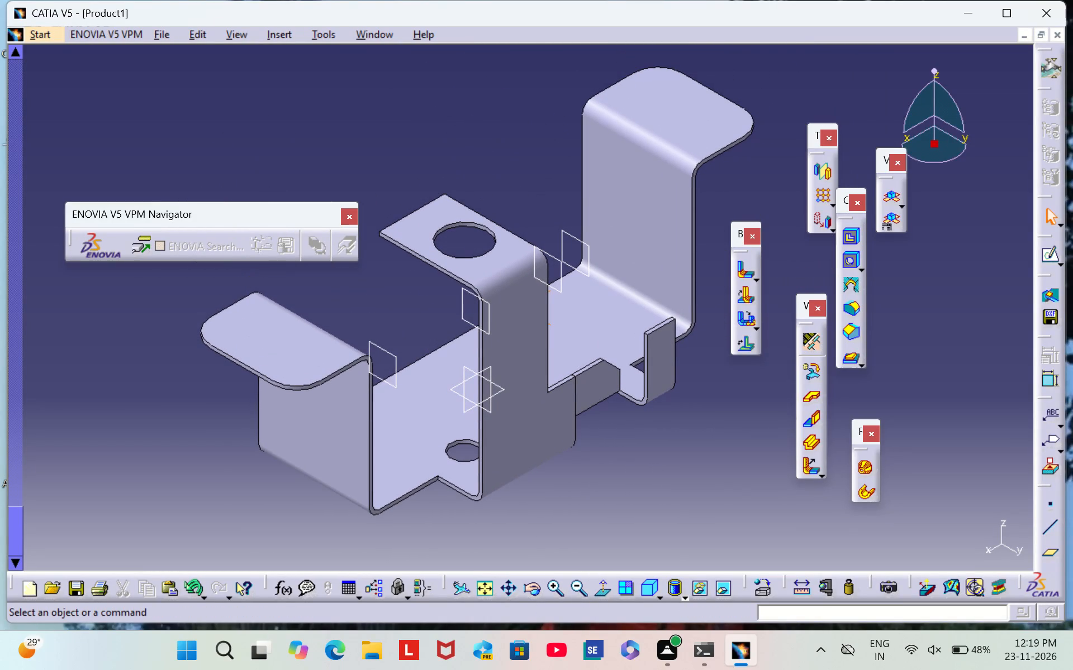
scroll(744, 173, "down", 1)
middle_click_drag(744, 173, 294, 185)
right_click_drag(743, 167, 294, 185)
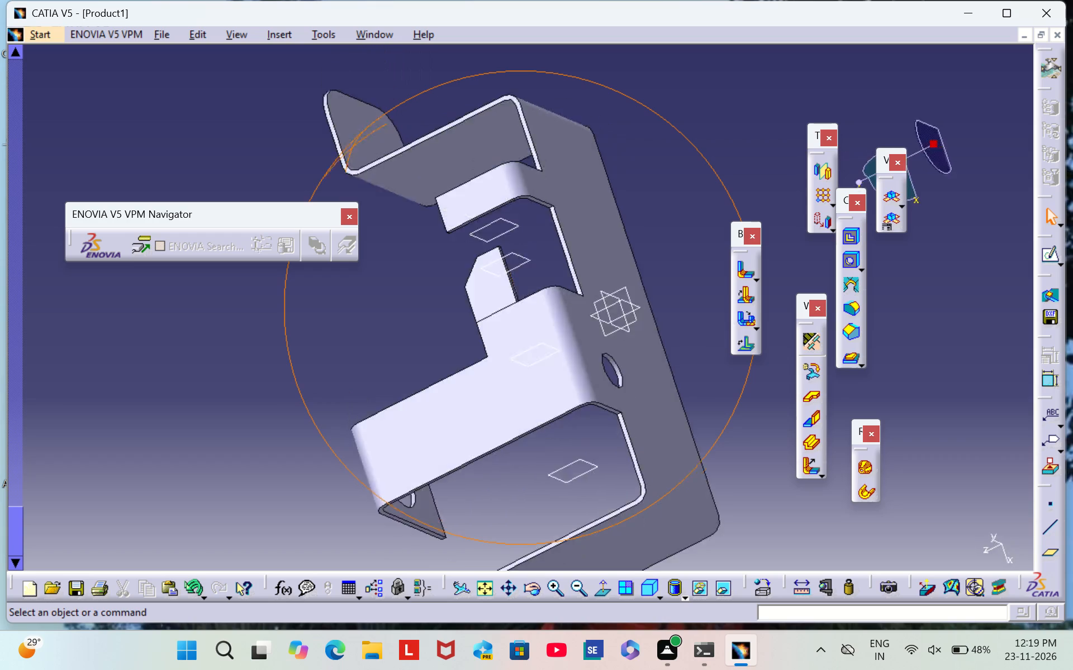
middle_click_drag(294, 185, 84, 0)
right_click_drag(294, 185, 84, 0)
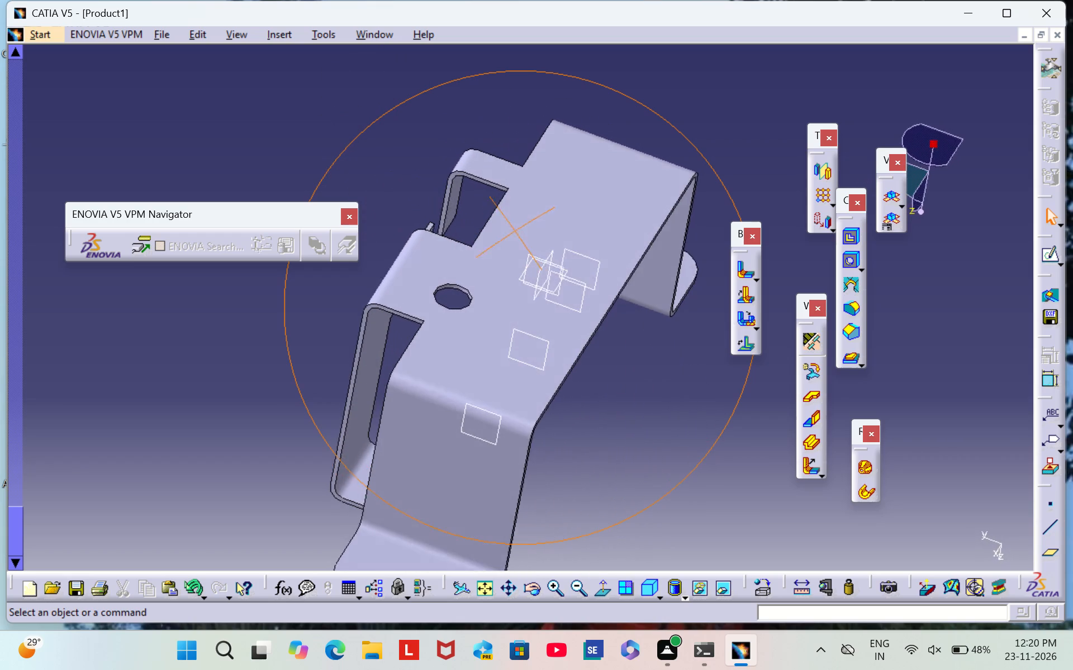
right_click_drag(84, 0, 99, 0)
middle_click_drag(84, 0, 102, 0)
scroll(723, 79, "down", 1)
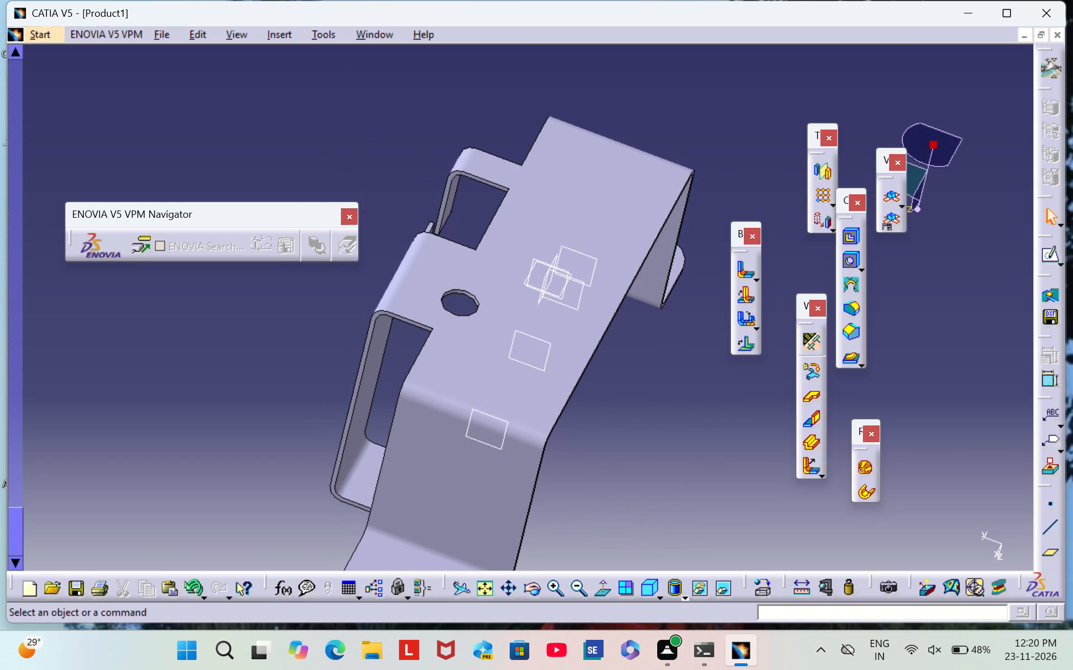
middle_click_drag(736, 113, 588, 260)
right_click_drag(736, 112, 588, 260)
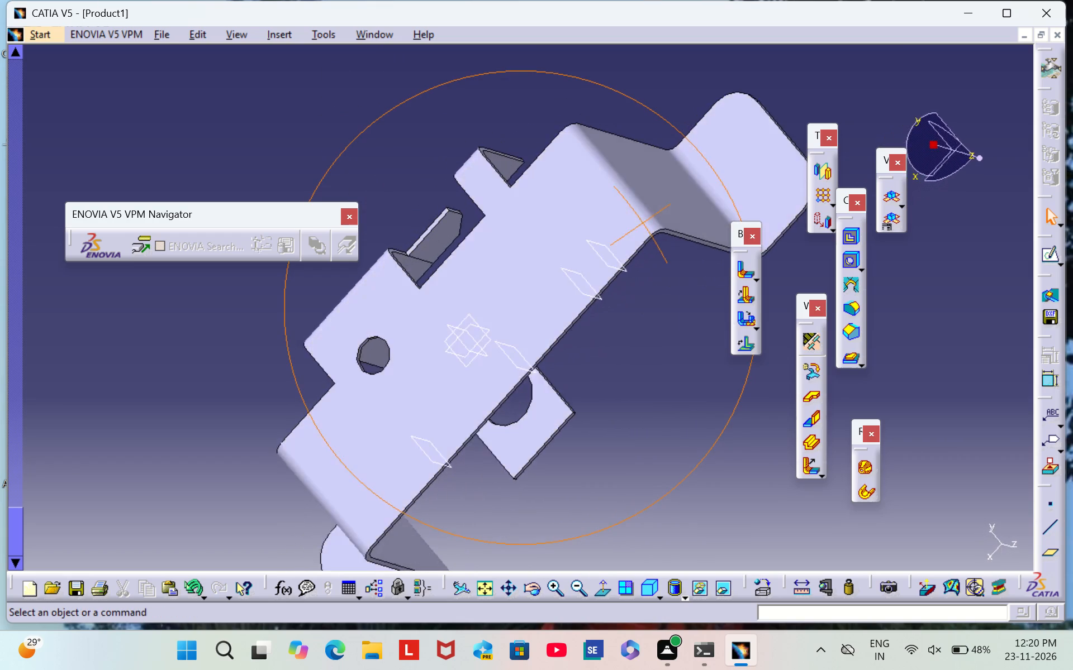
right_click_drag(588, 260, 637, 198)
middle_click_drag(588, 260, 638, 198)
scroll(475, 543, "down", 1)
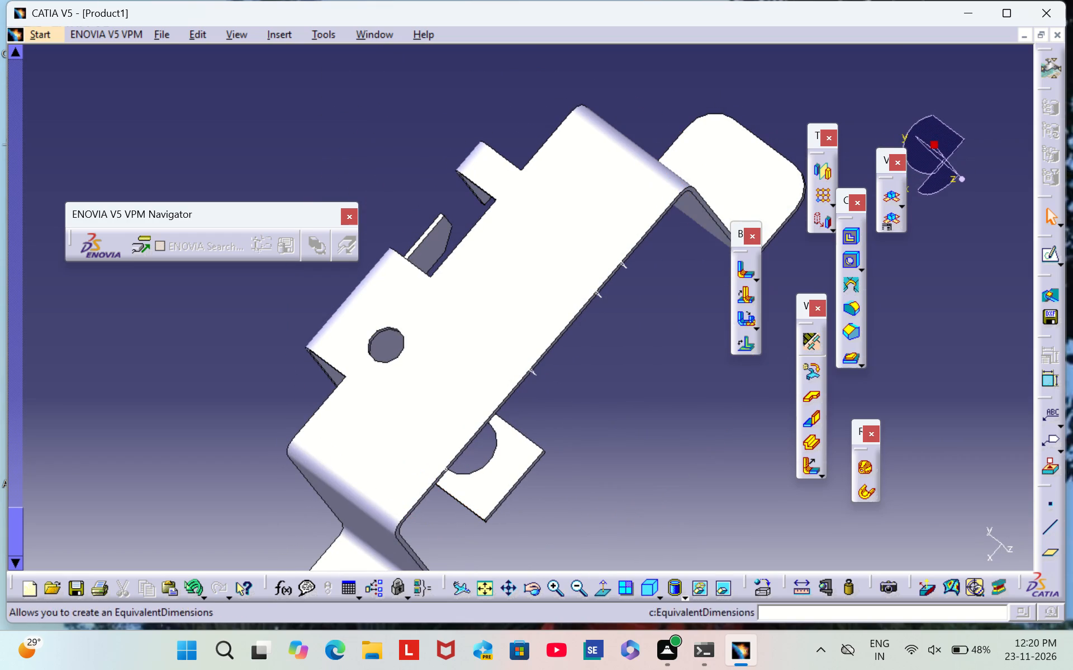
scroll(475, 543, "down", 1)
middle_click_drag(475, 539, 259, 253)
right_click_drag(474, 538, 259, 253)
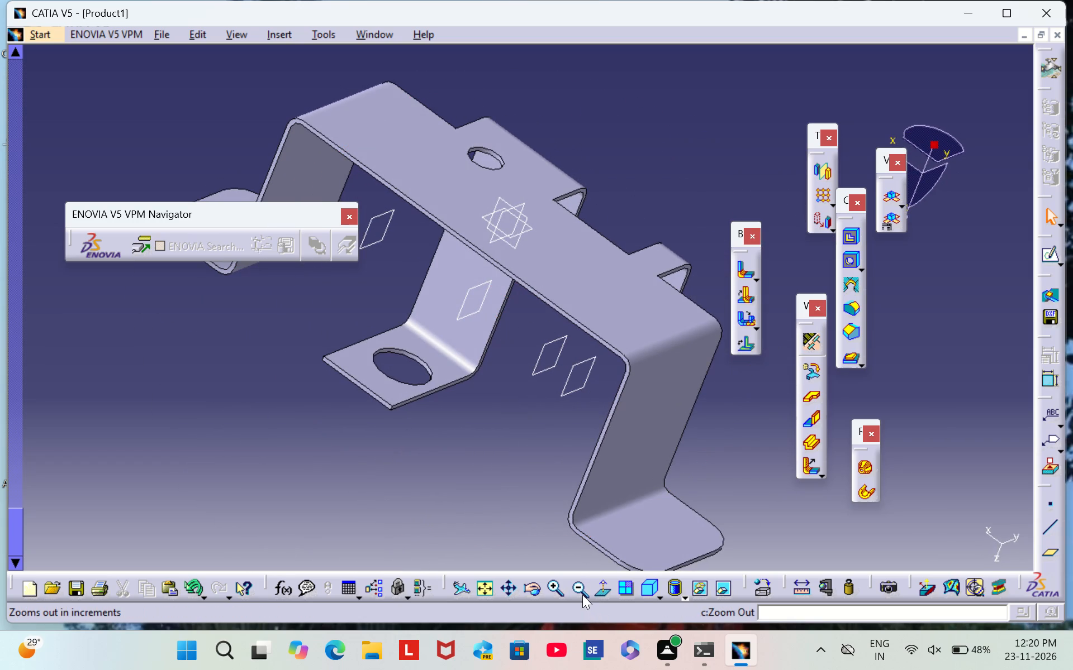
Set the fill colour of the base wall's outer face to dark red.
left_click(582, 595)
right_click(580, 305)
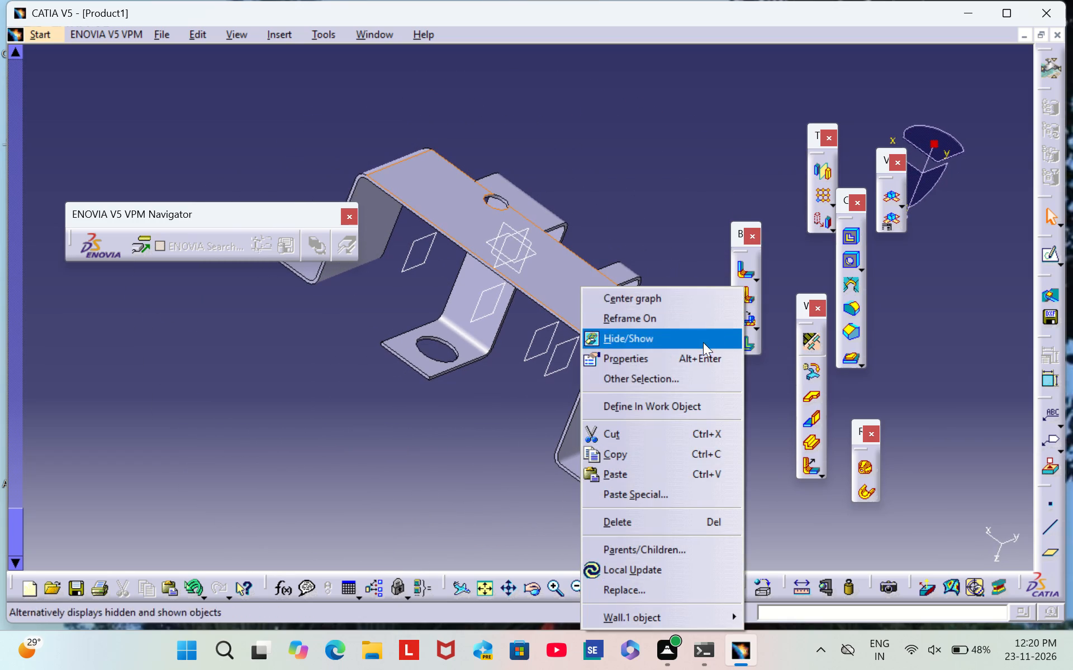
left_click(702, 354)
left_click(727, 185)
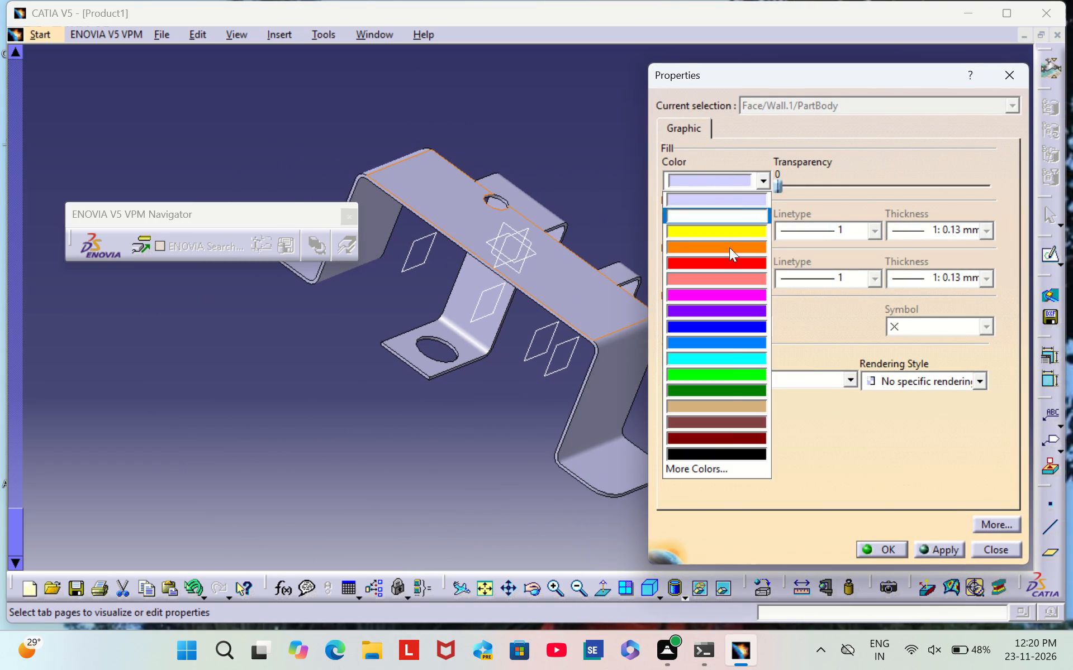
left_click(727, 436)
left_click(881, 549)
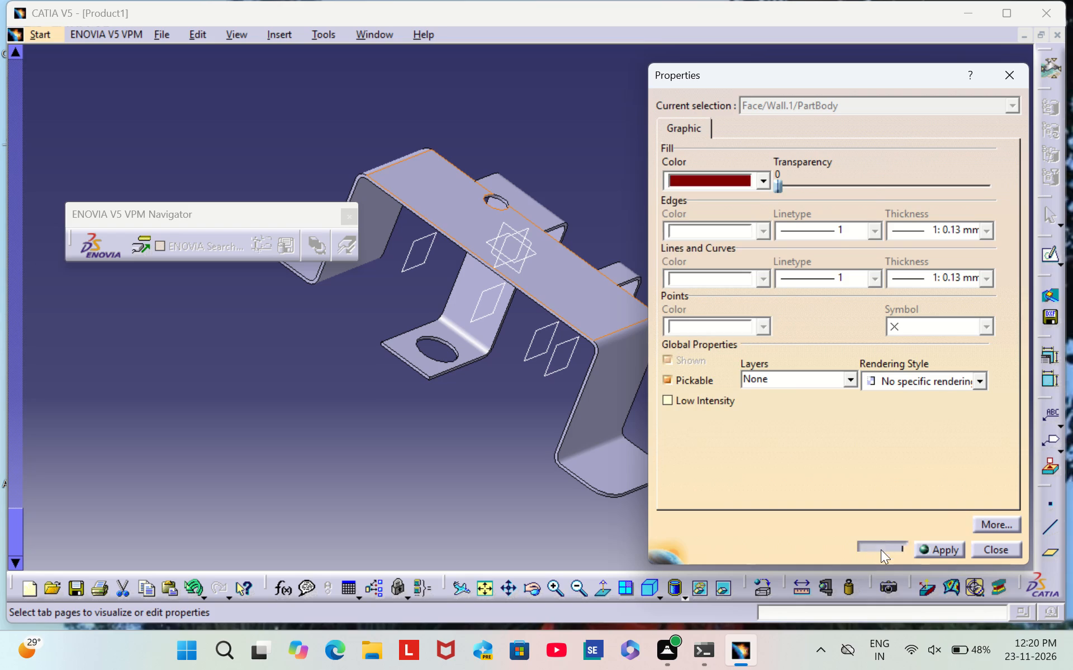
left_click(352, 473)
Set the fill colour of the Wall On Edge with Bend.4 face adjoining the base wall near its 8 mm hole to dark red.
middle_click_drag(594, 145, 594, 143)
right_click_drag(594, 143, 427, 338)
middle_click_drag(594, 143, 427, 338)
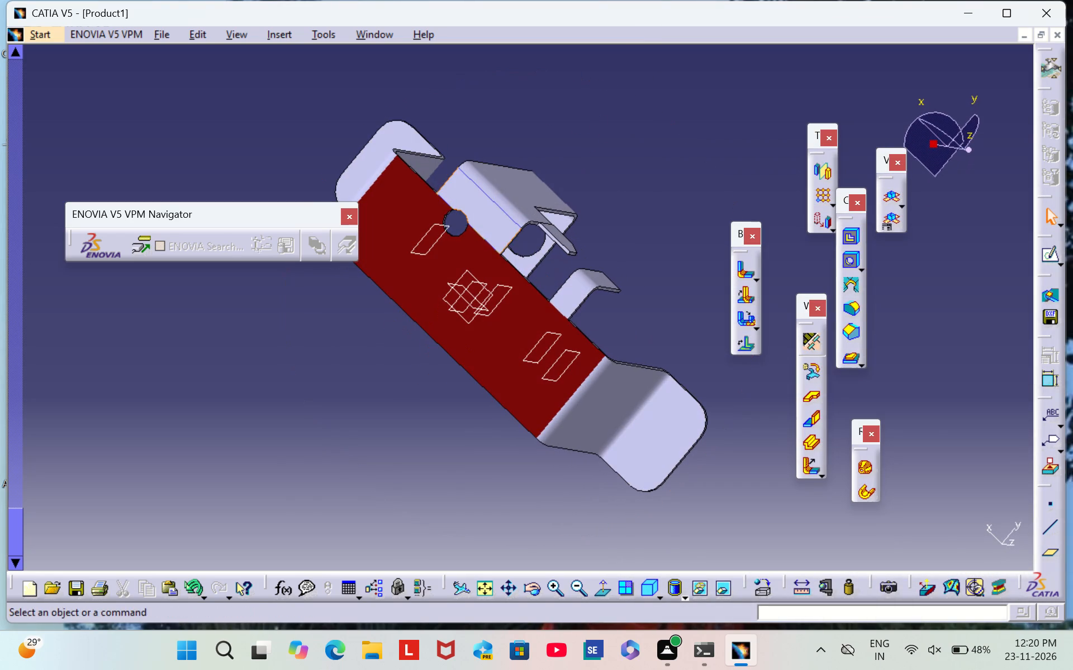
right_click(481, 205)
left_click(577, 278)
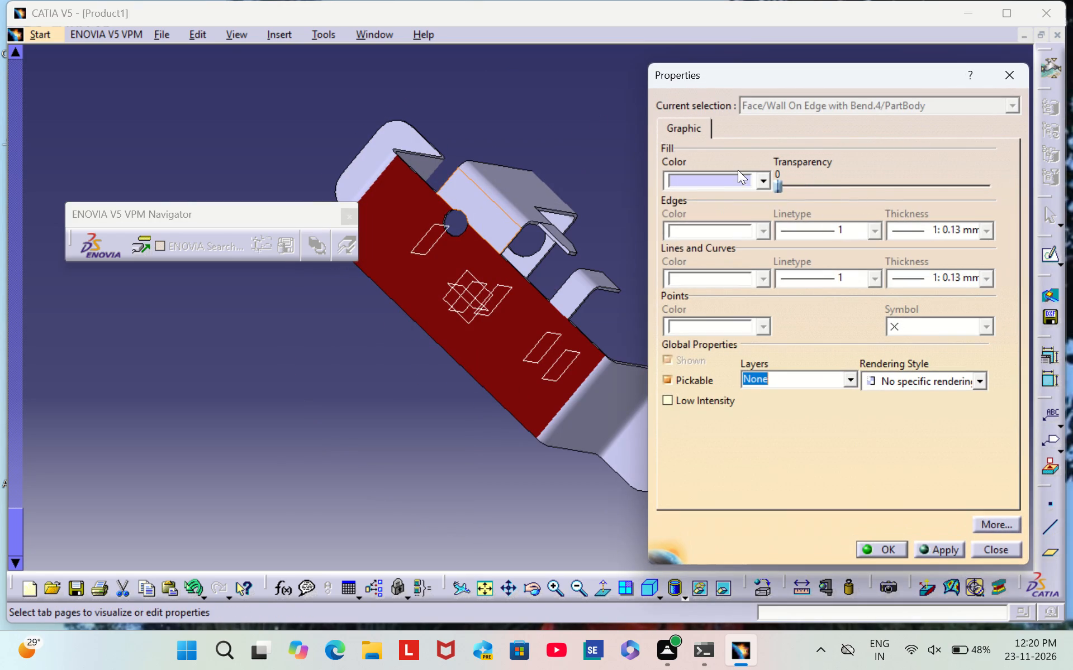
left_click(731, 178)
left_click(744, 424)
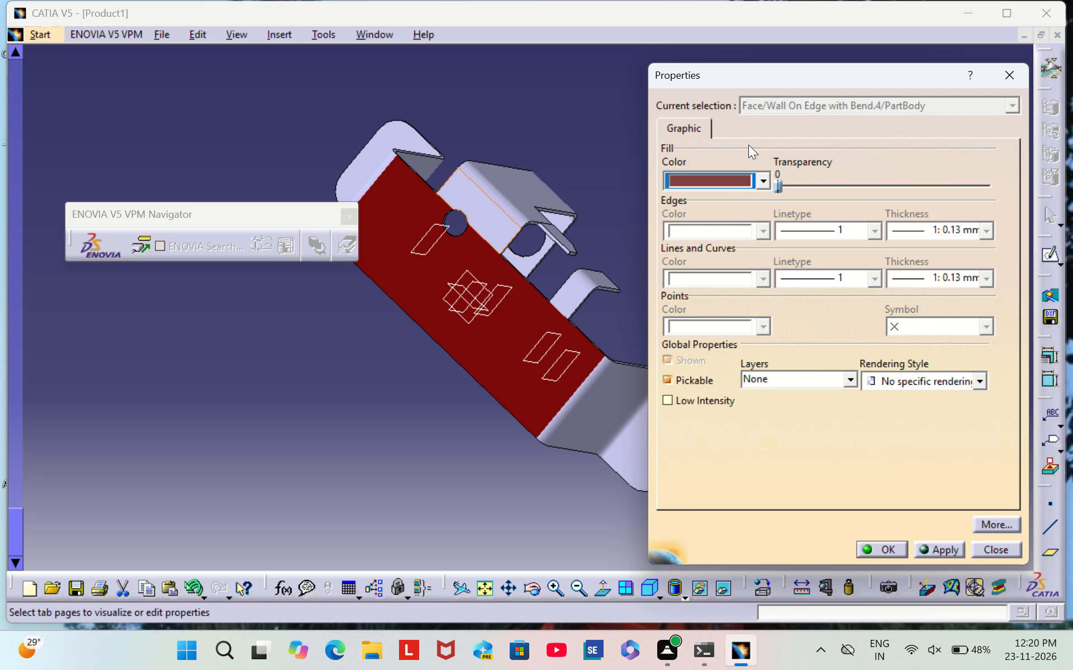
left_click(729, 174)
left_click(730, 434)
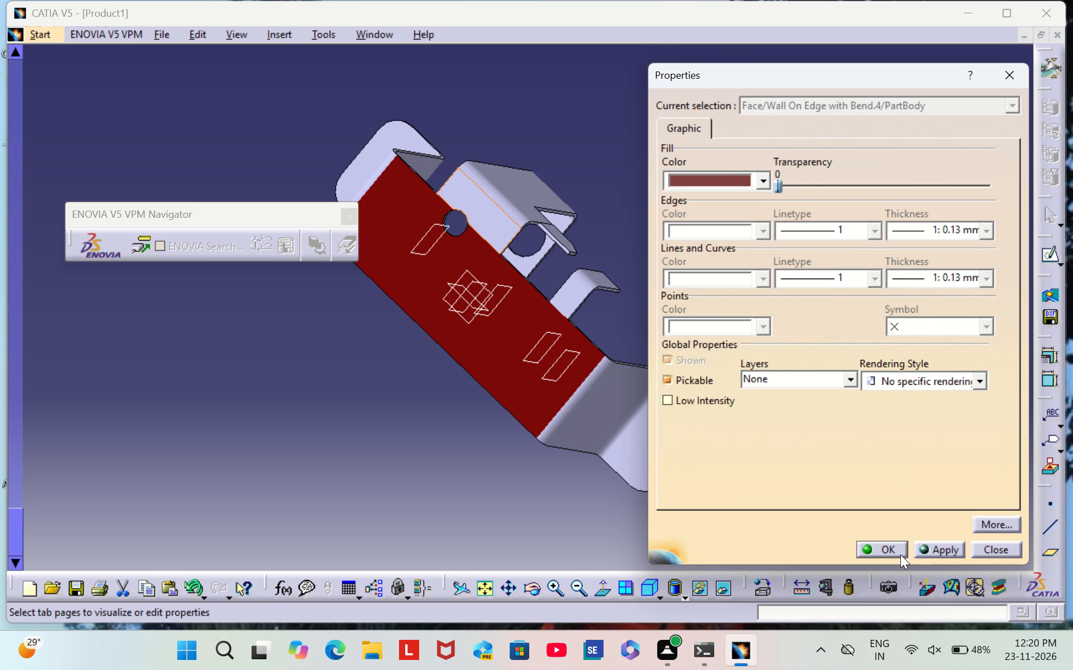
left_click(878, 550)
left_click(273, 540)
Set the graphic colour of the whole part, Part1 (Part1.1), to dark red from the specification tree.
scroll(2, 126, "up", 8)
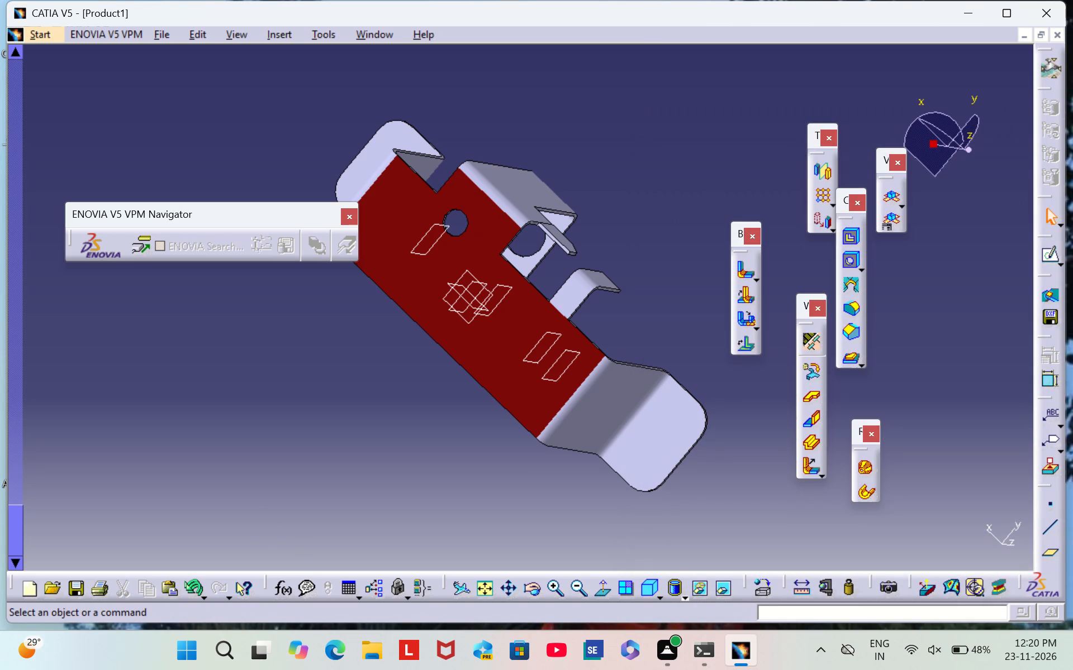
scroll(106, 132, "up", 5)
left_click(18, 87)
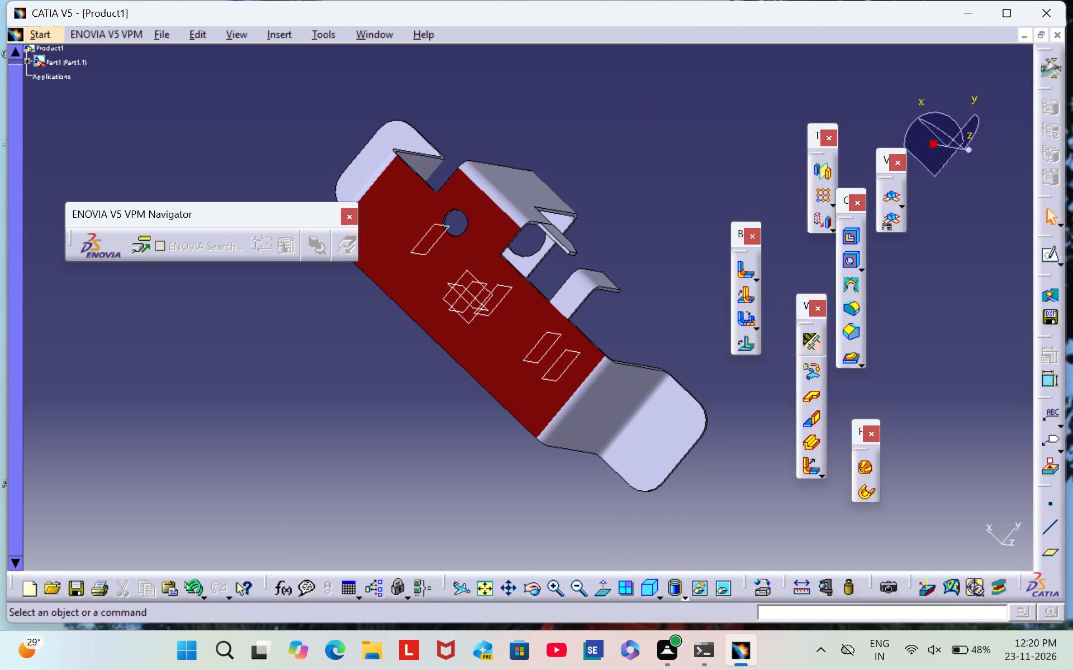
right_click(65, 59)
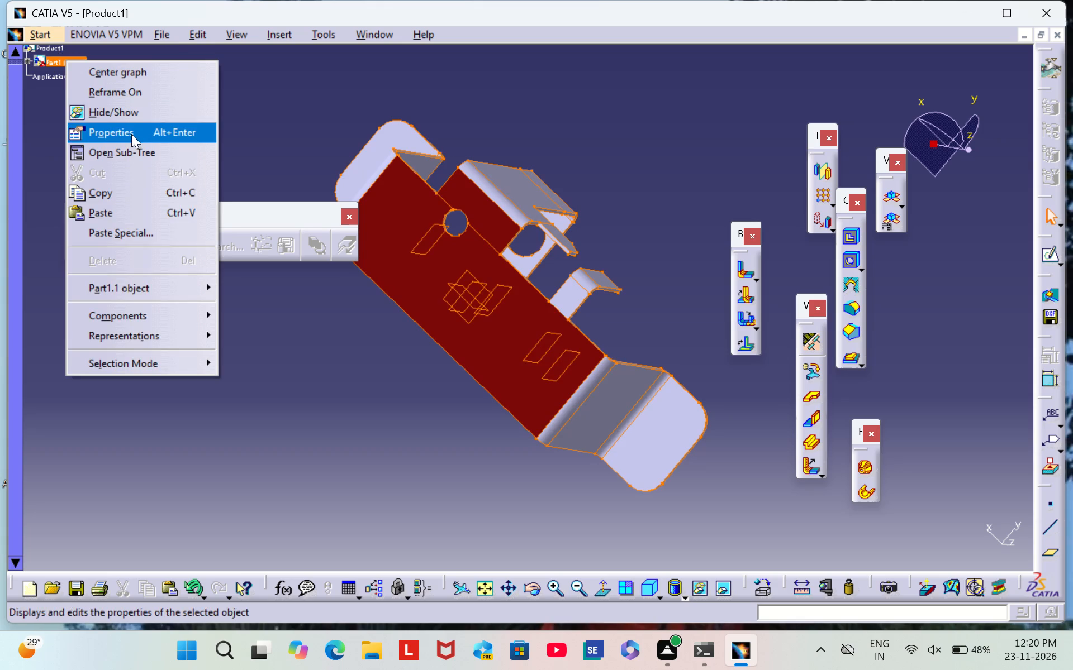
left_click(132, 130)
left_click(704, 165)
left_click(704, 180)
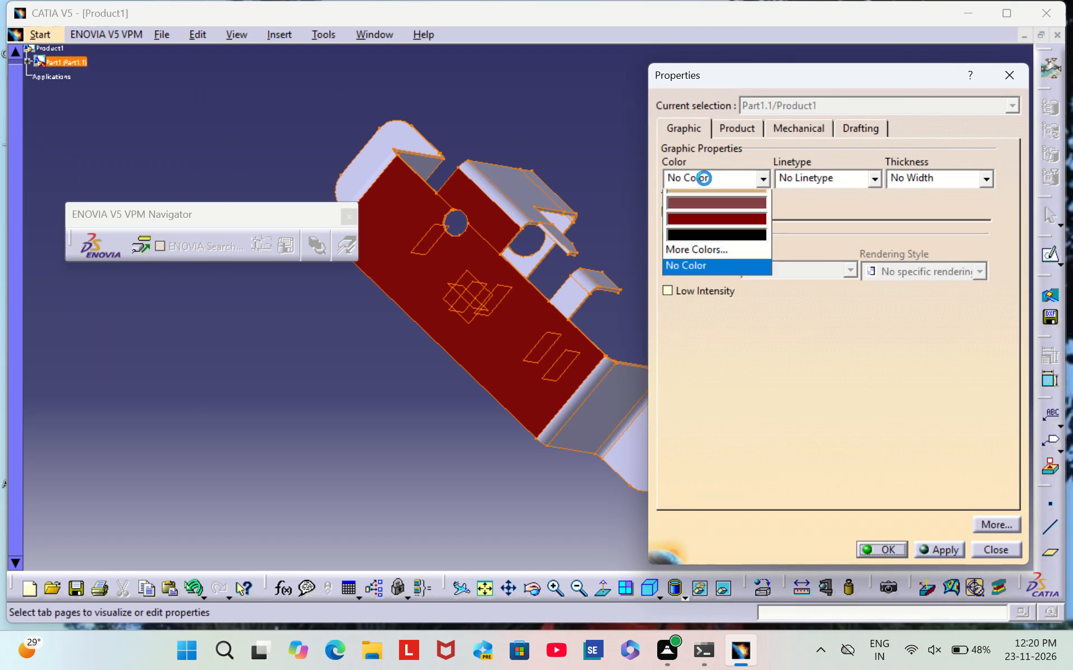
left_click(736, 438)
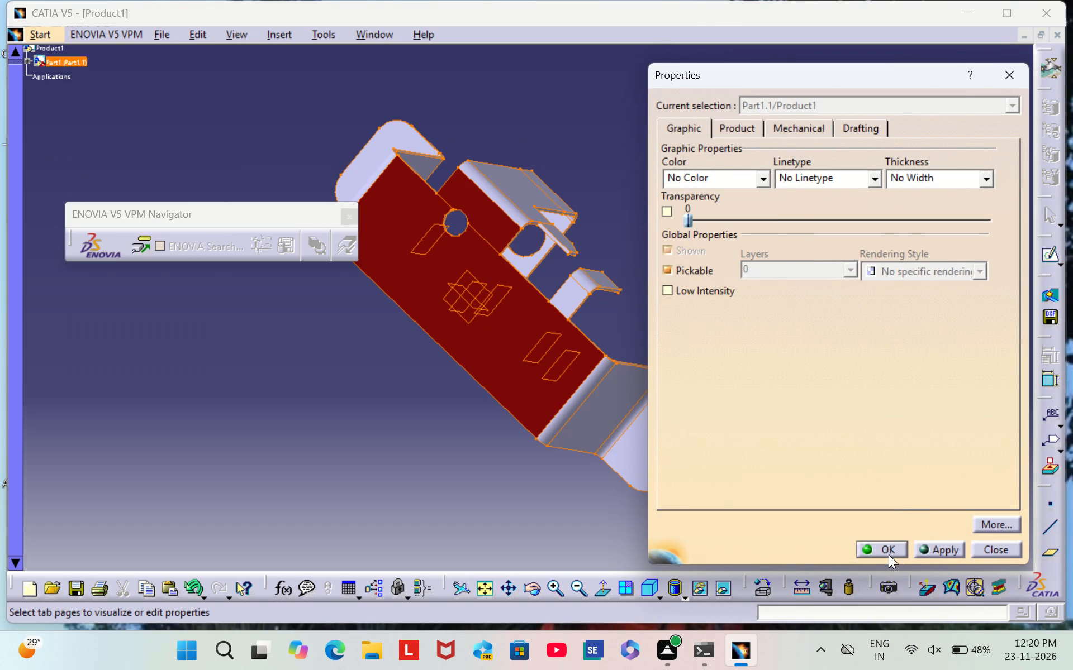
left_click(889, 545)
left_click(629, 117)
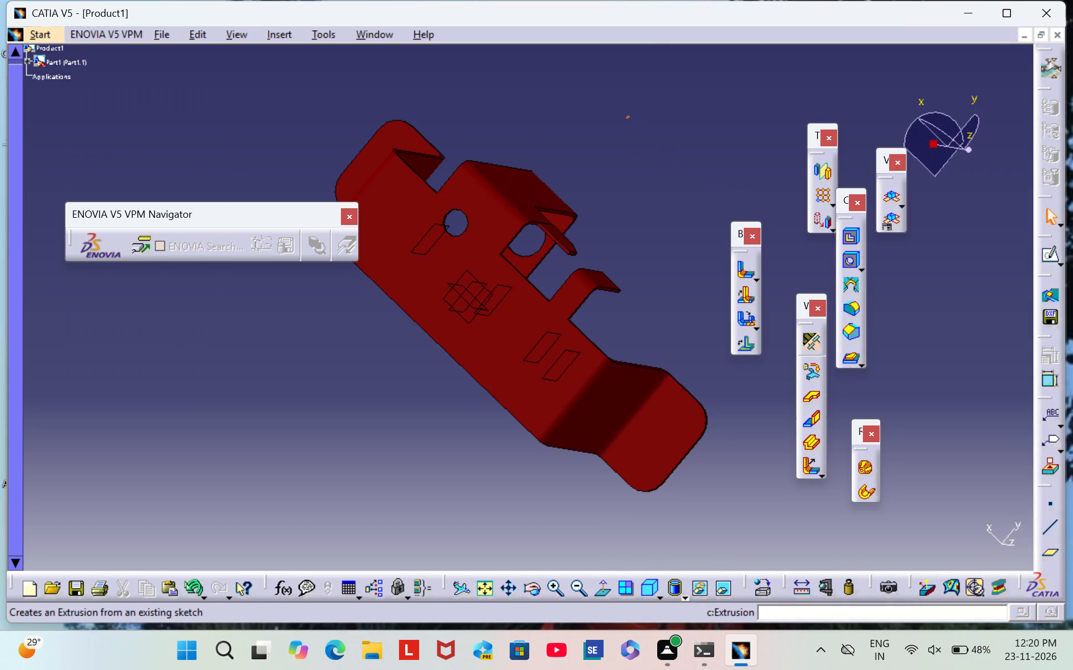
Save the part on the Desktop as a CATPart named SHEET METAL, agreeing to update the links in session.
middle_click_drag(747, 197, 582, 203)
right_click_drag(743, 196, 582, 203)
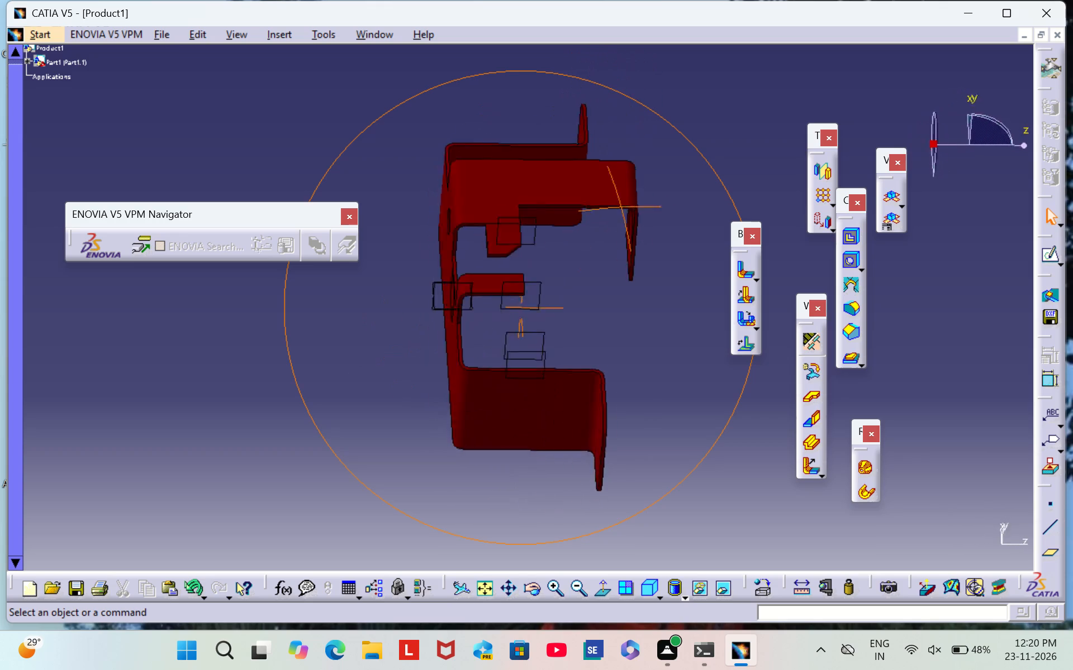
right_click_drag(582, 203, 651, 159)
middle_click_drag(582, 203, 651, 159)
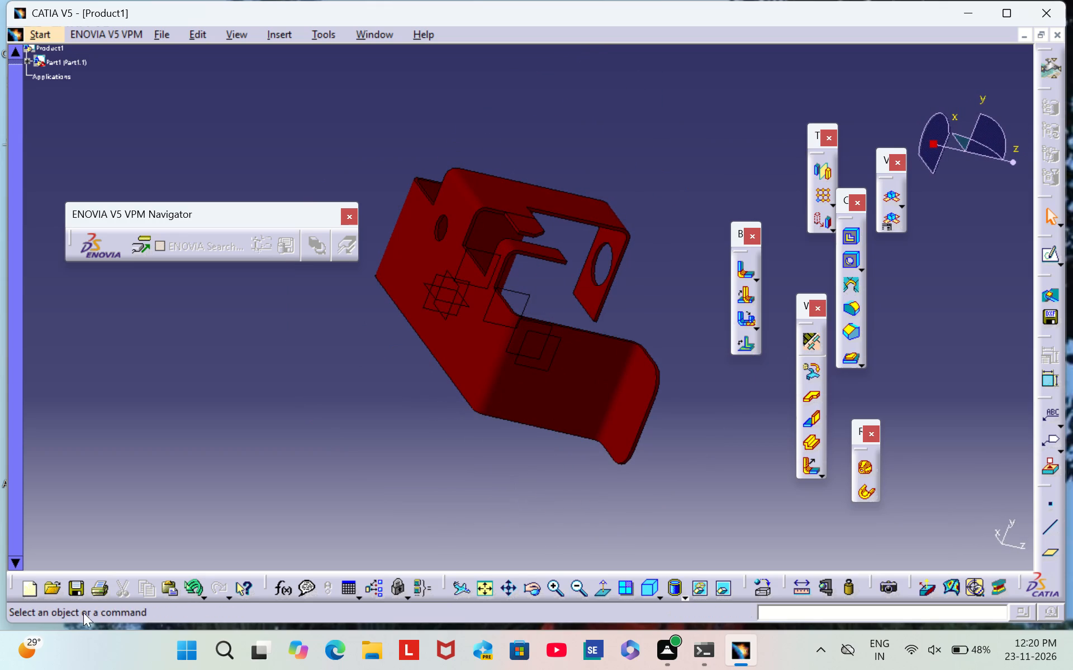
left_click(81, 590)
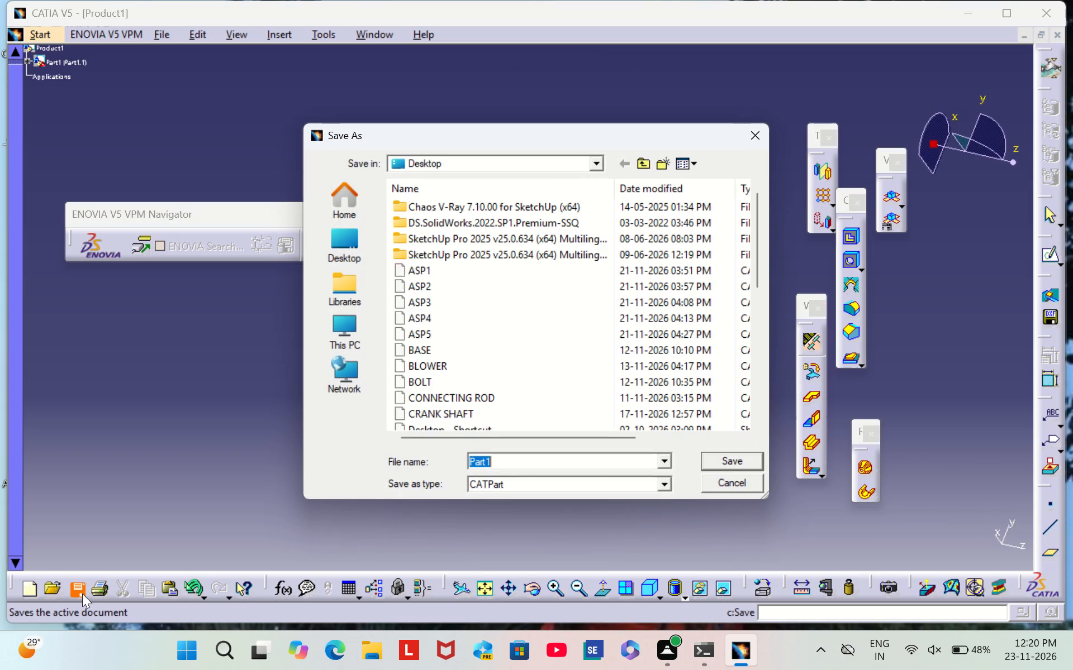
key("BackSpace")
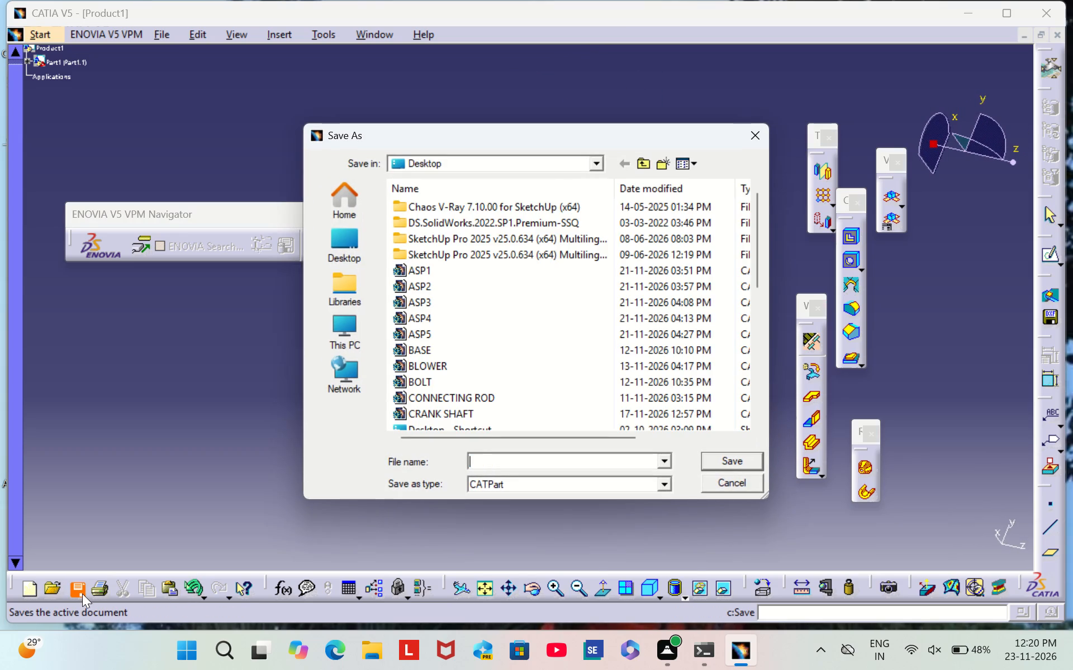
type("SHEET METAL")
key("space")
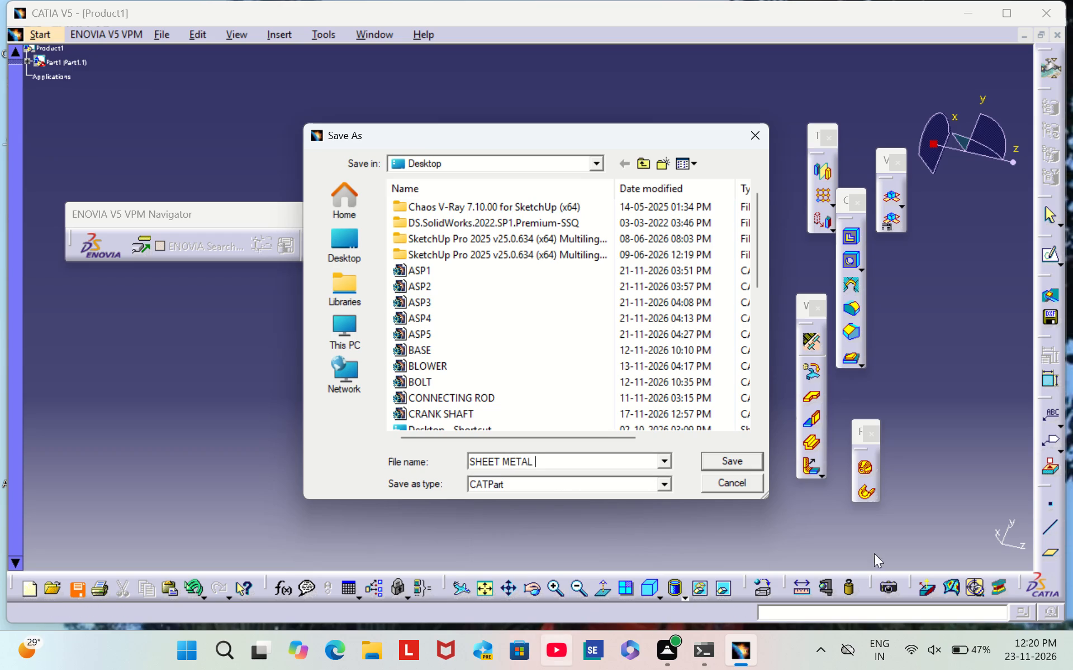
left_click(754, 462)
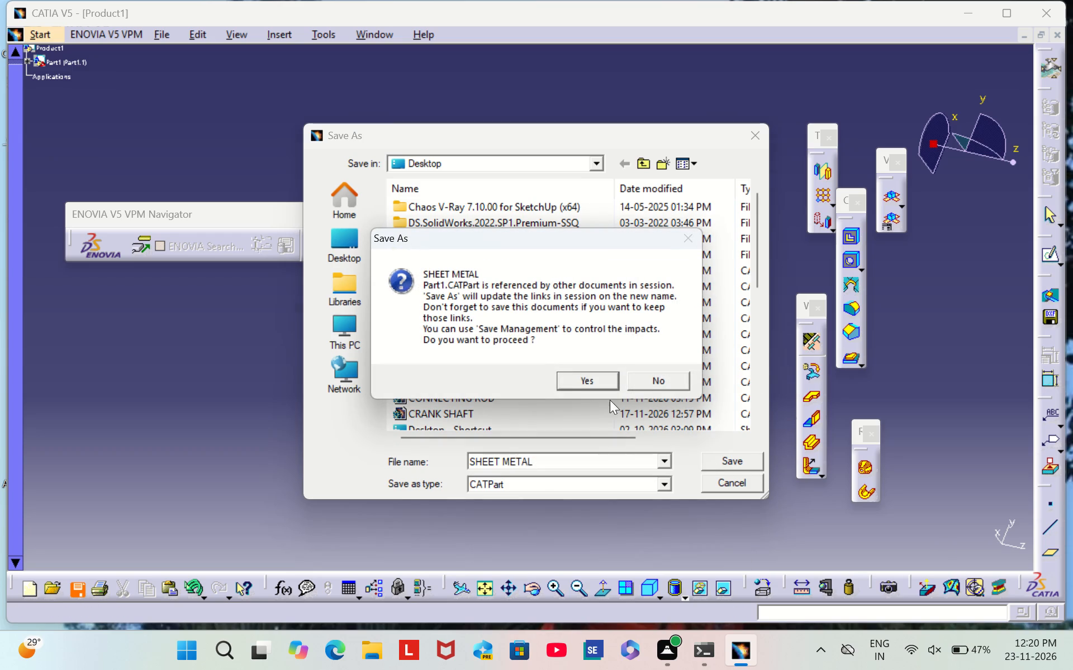
left_click(575, 378)
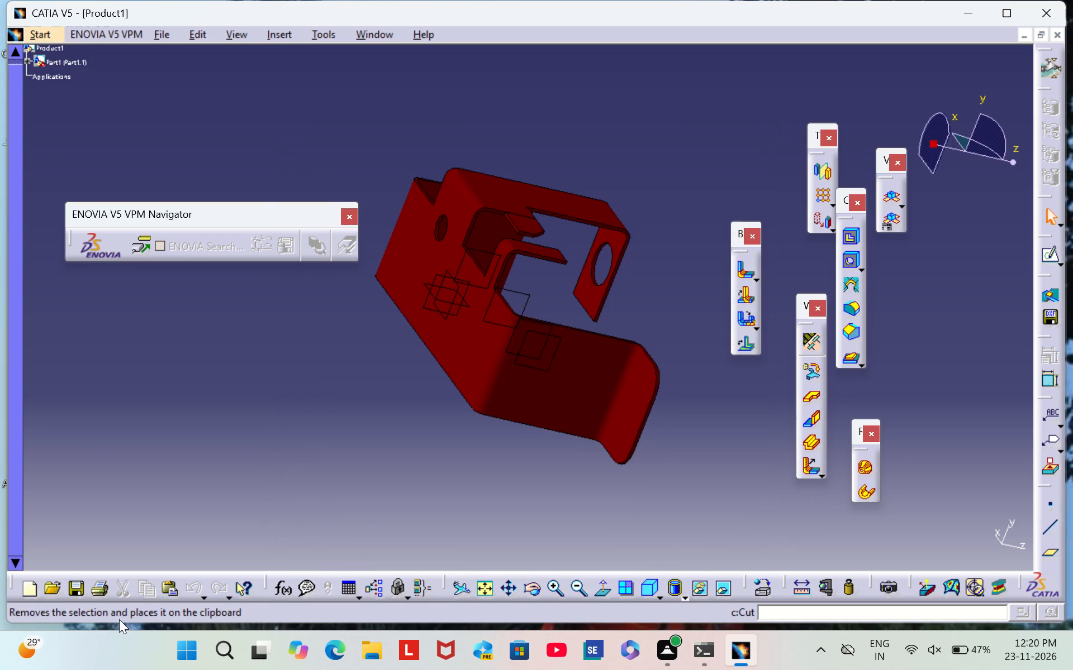
Print the current view of the bracket to a PDF document named SHEET METAL on the Desktop.
left_click(98, 595)
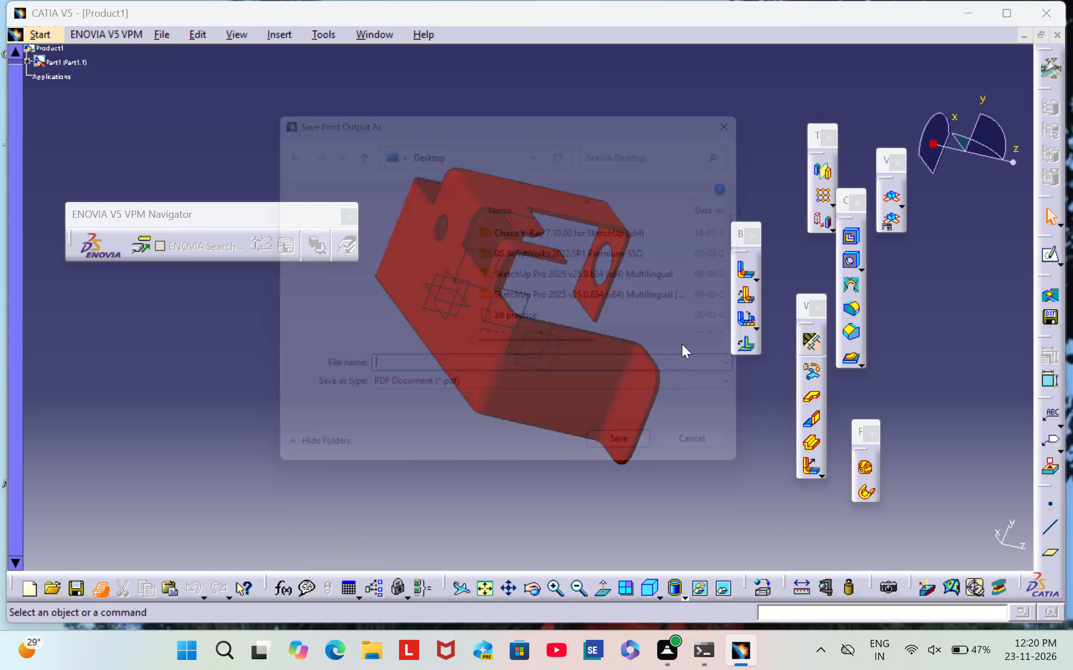
type("SHEET METAL")
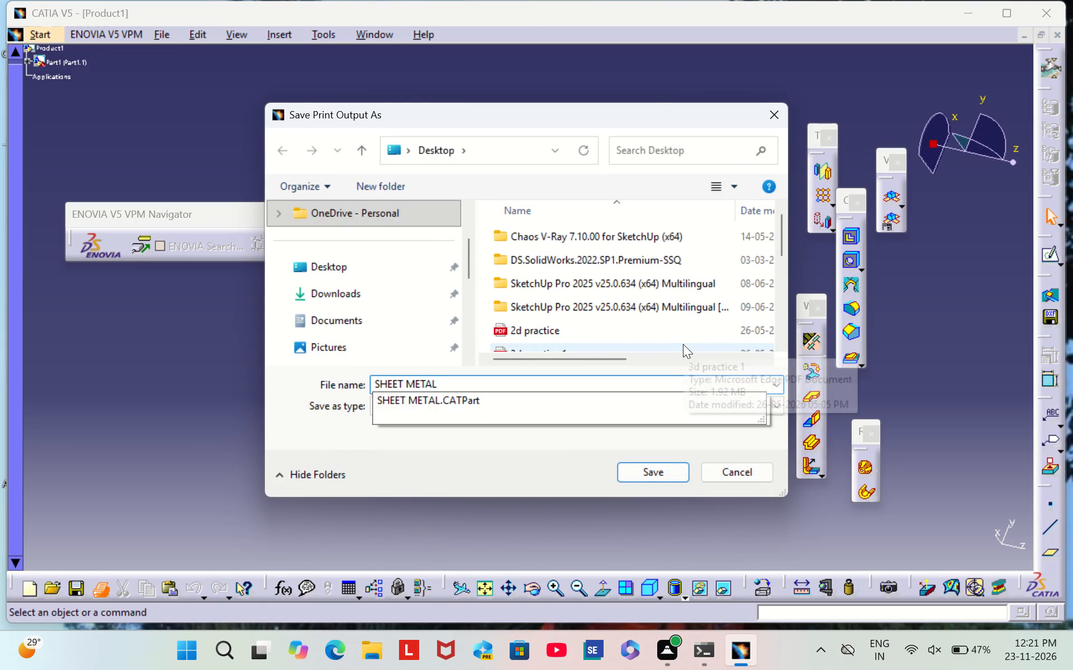
left_click(647, 467)
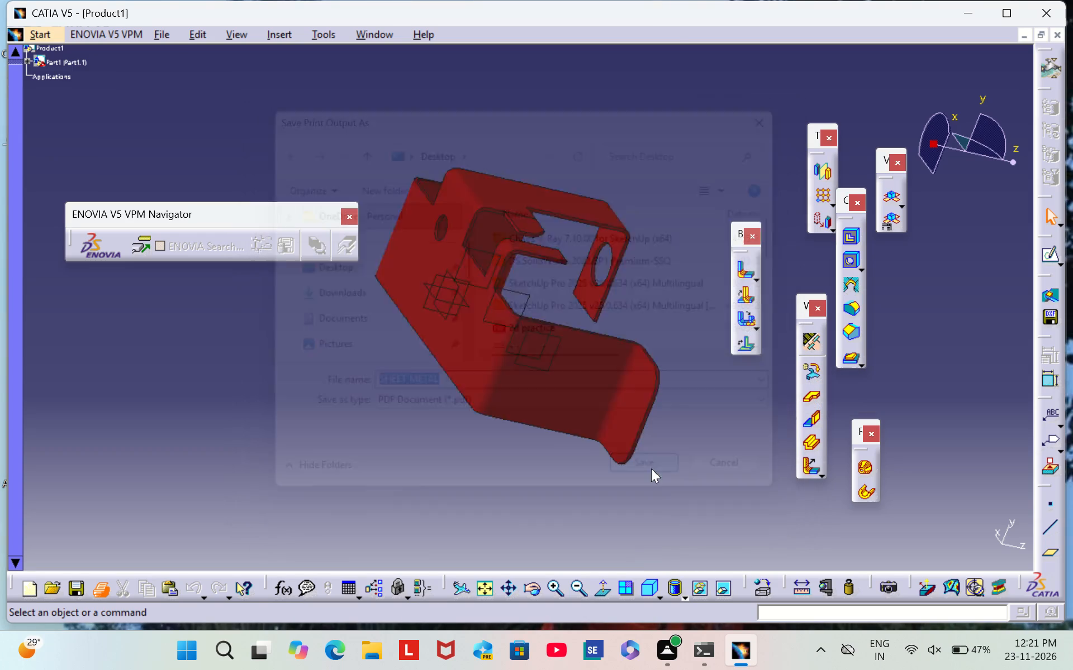